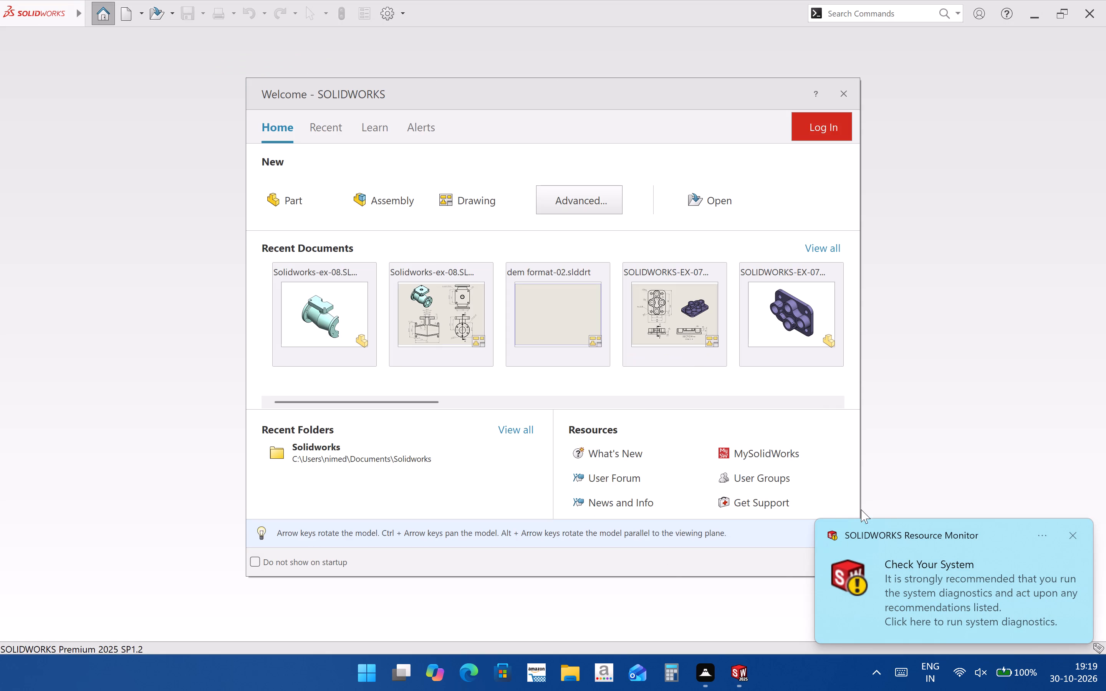
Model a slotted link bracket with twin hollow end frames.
Dismiss the Welcome window and the Resource Monitor notification.
click(1078, 531)
click(851, 92)
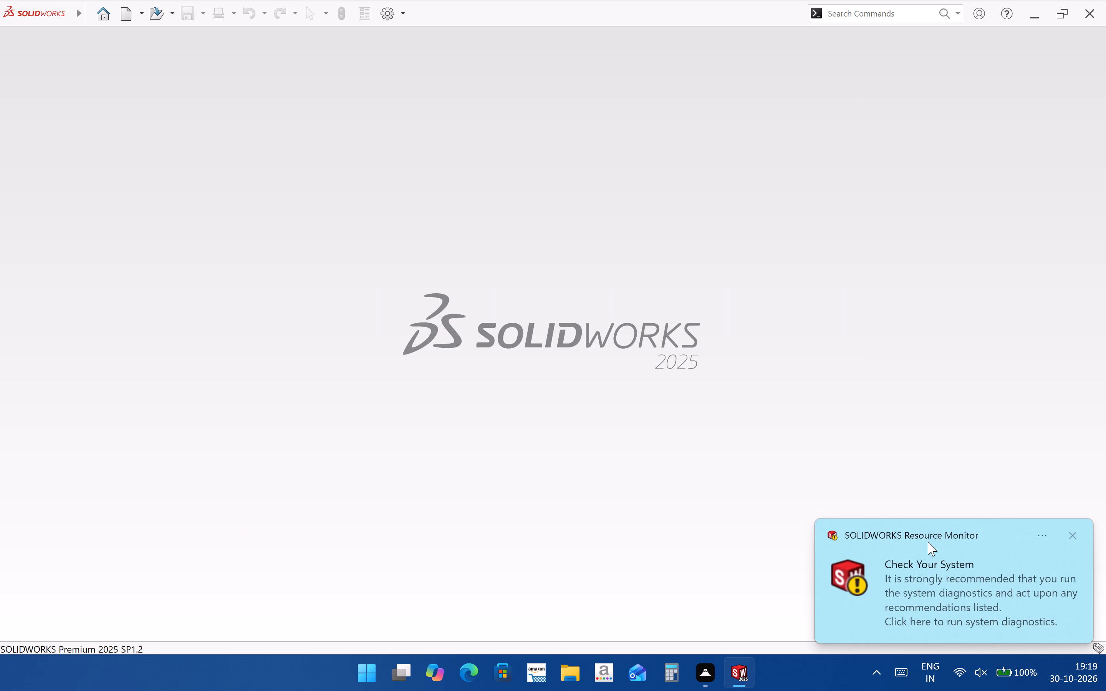
click(1073, 540)
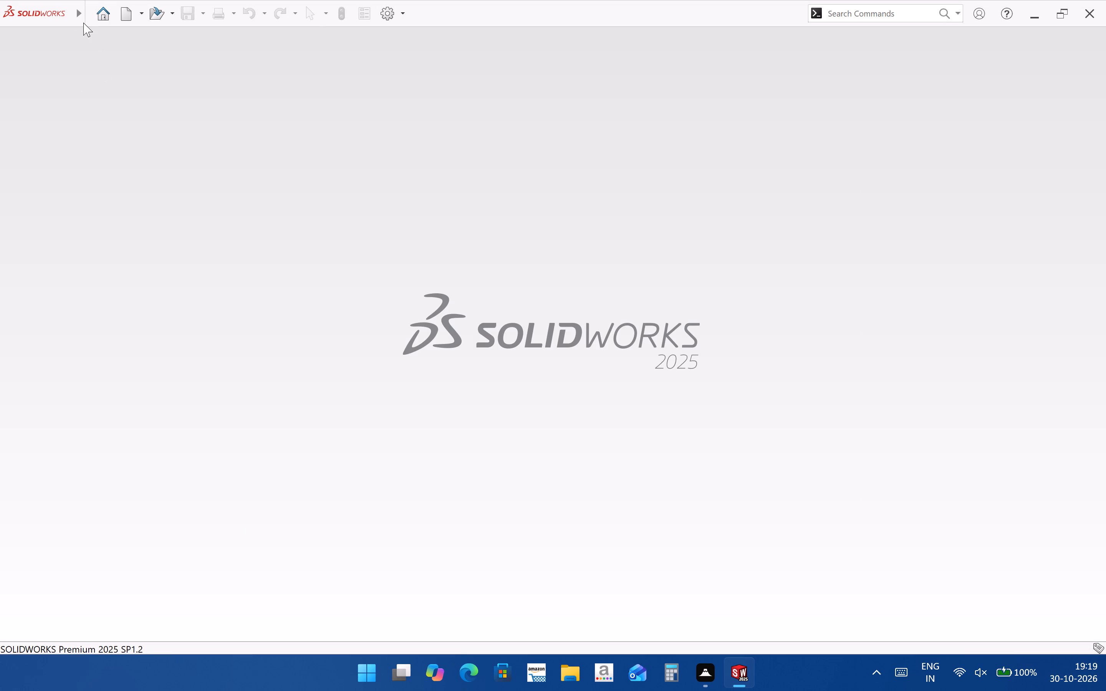
Create a new part document from the Part template with the Y-up orientation.
click(103, 40)
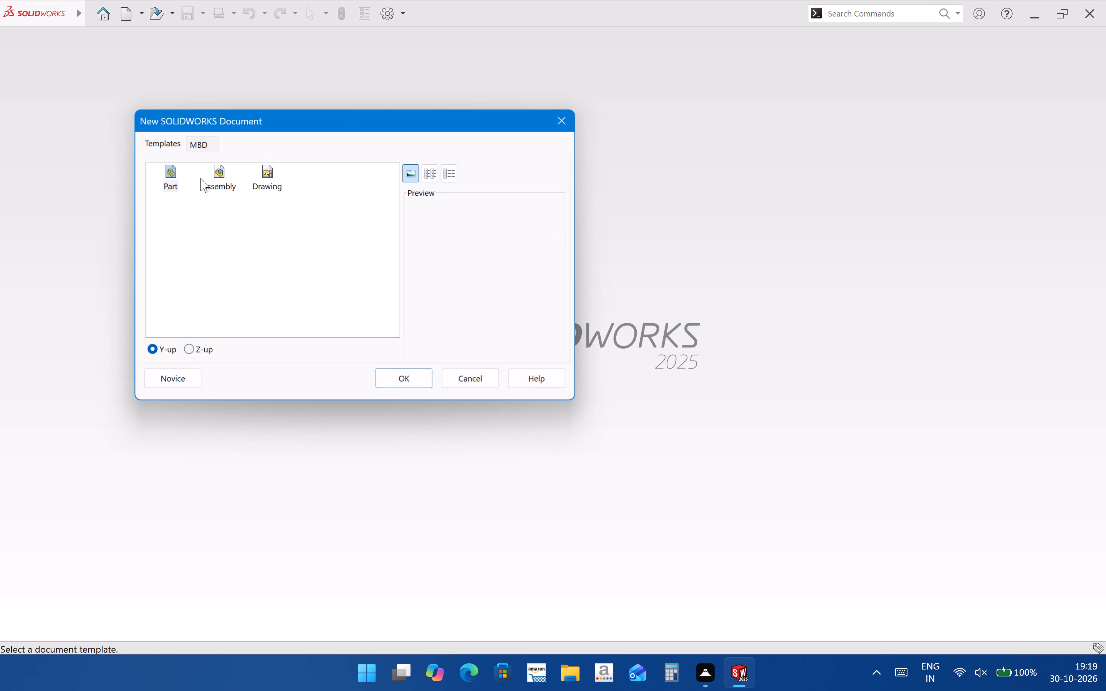
click(412, 382)
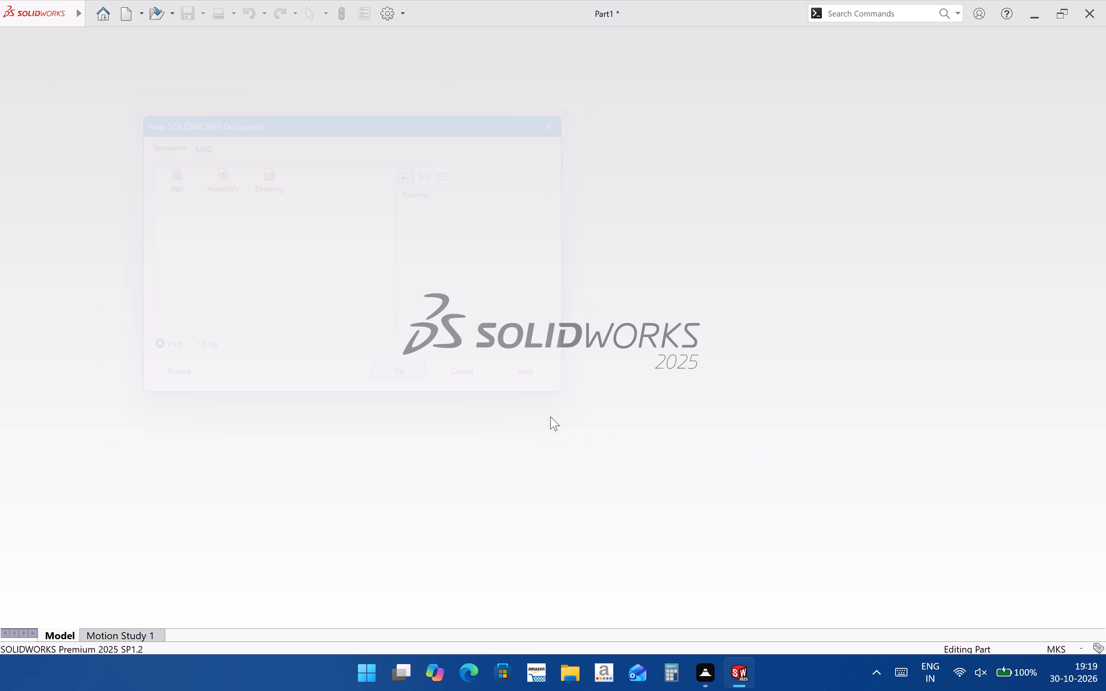
Set the part's unit system to MMGS.
click(1065, 648)
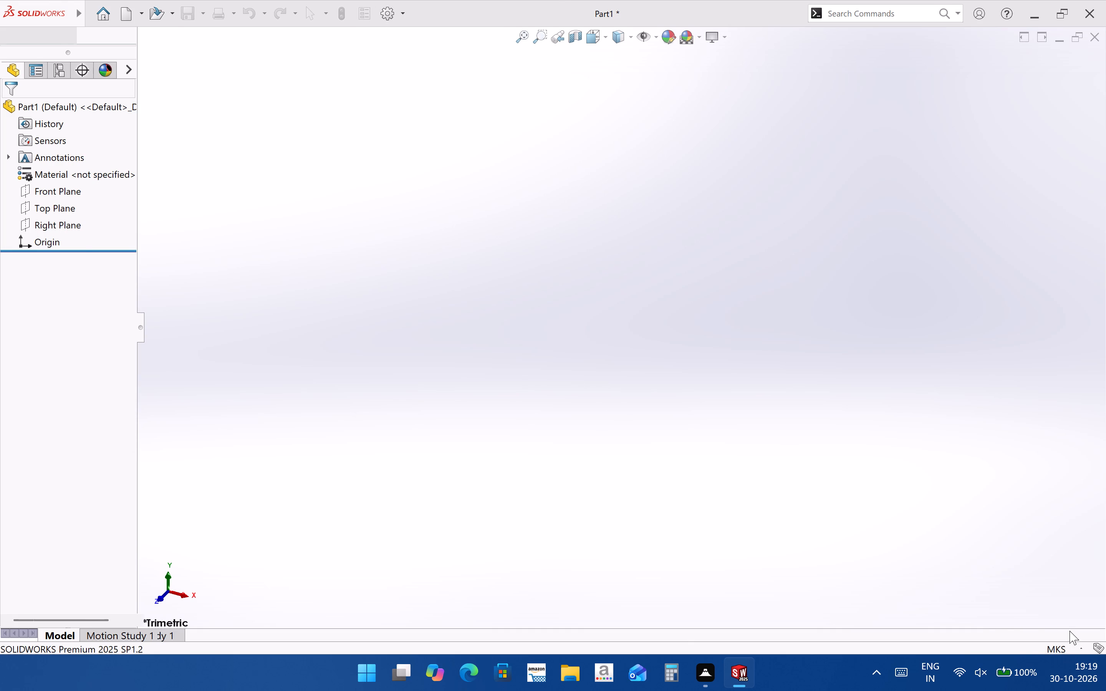
click(1063, 593)
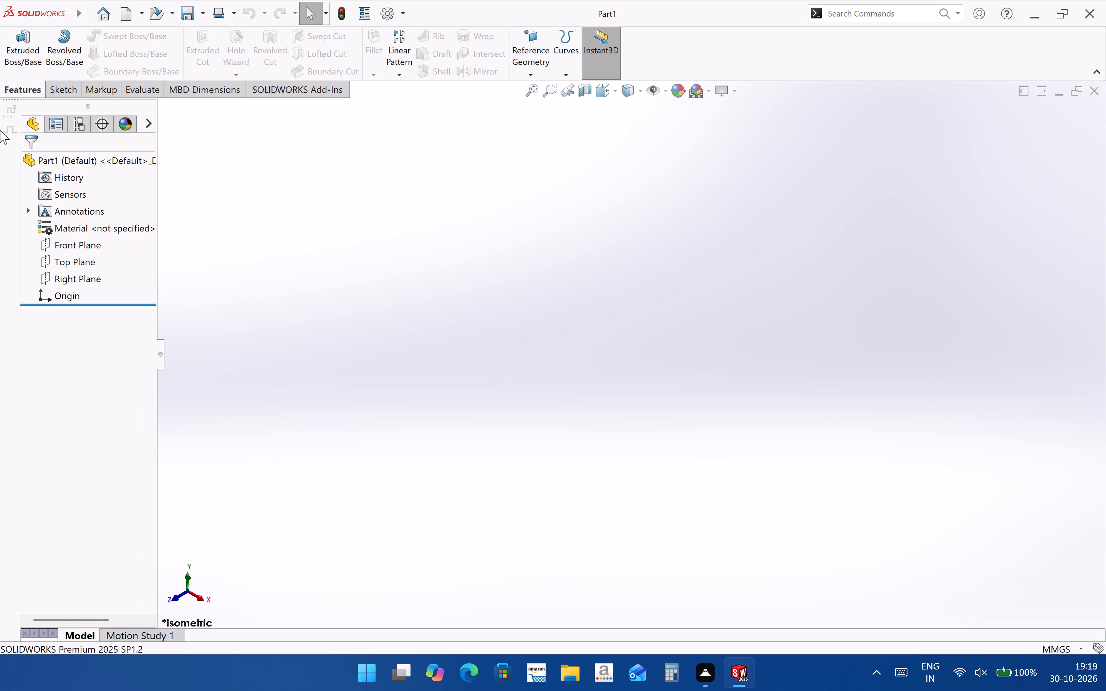
Select the Front Plane and orient the view normal to it.
click(84, 250)
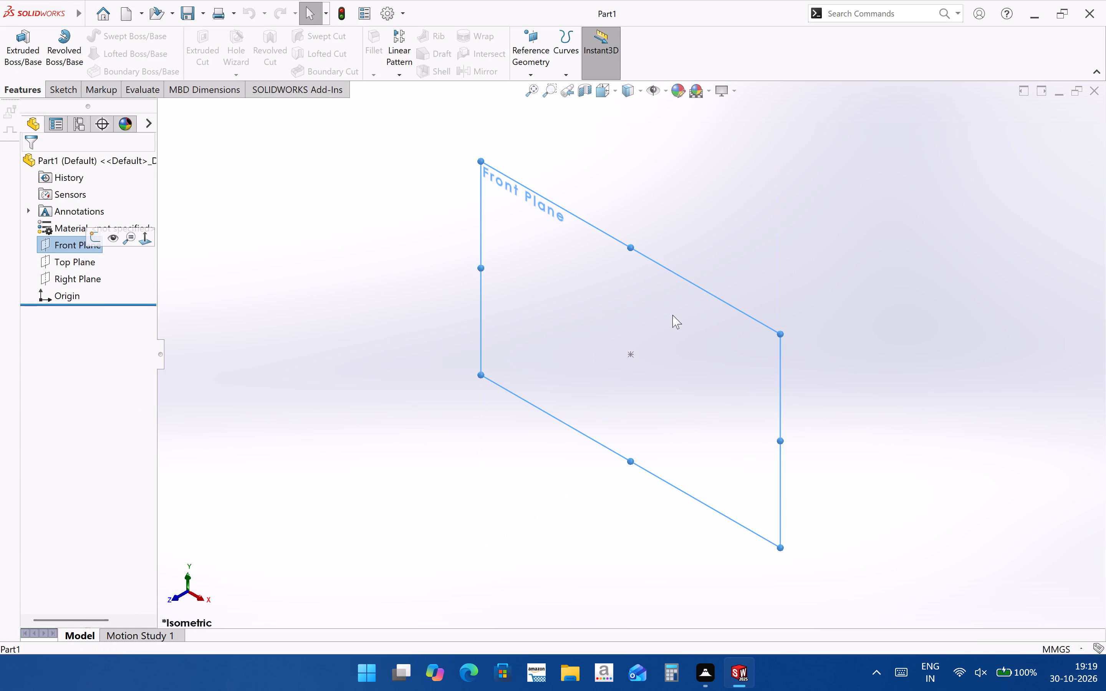
key(ctrl+8)
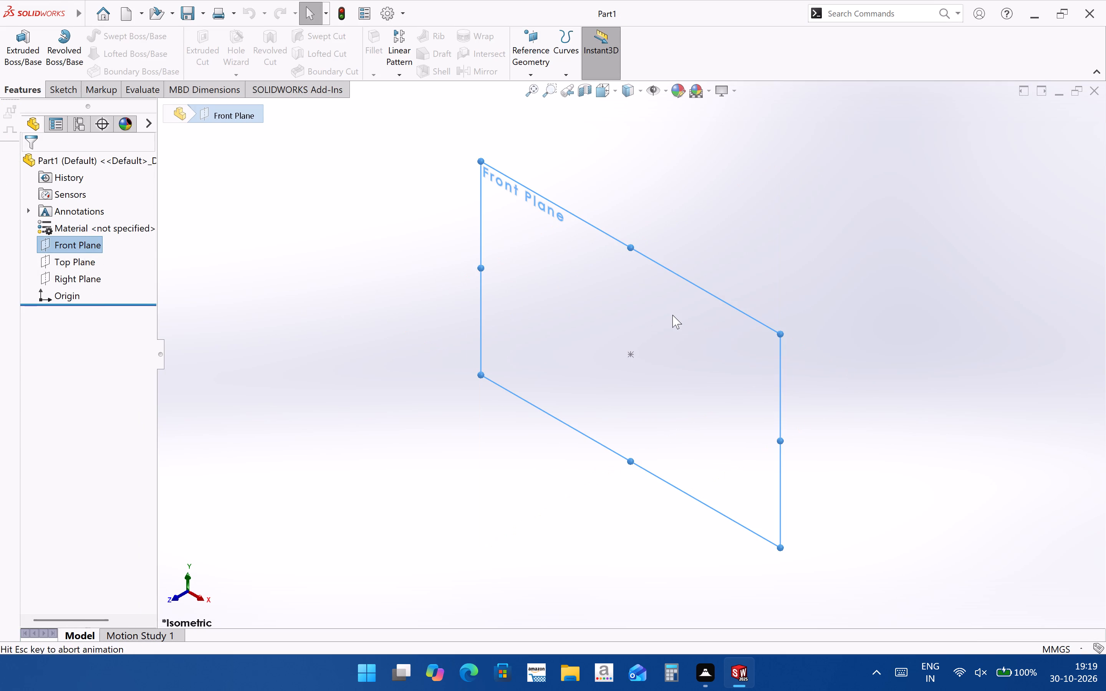
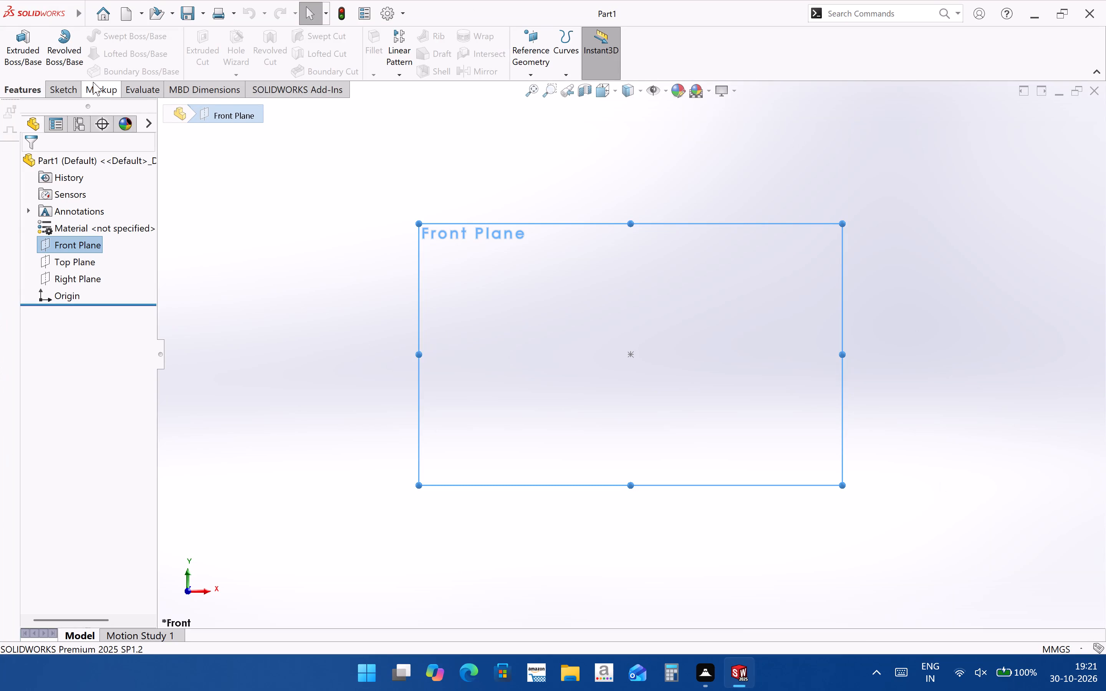
Start a sketch on the Front Plane and draw a horizontal centerline about 325 mm long through the origin.
click(73, 91)
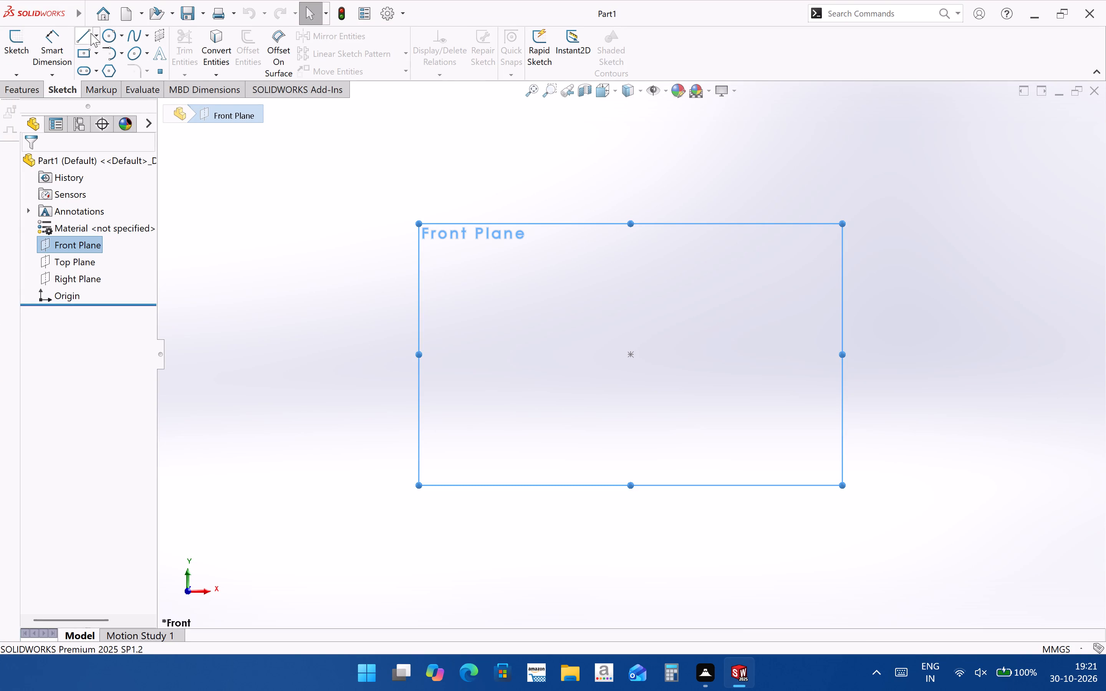
click(99, 33)
click(111, 78)
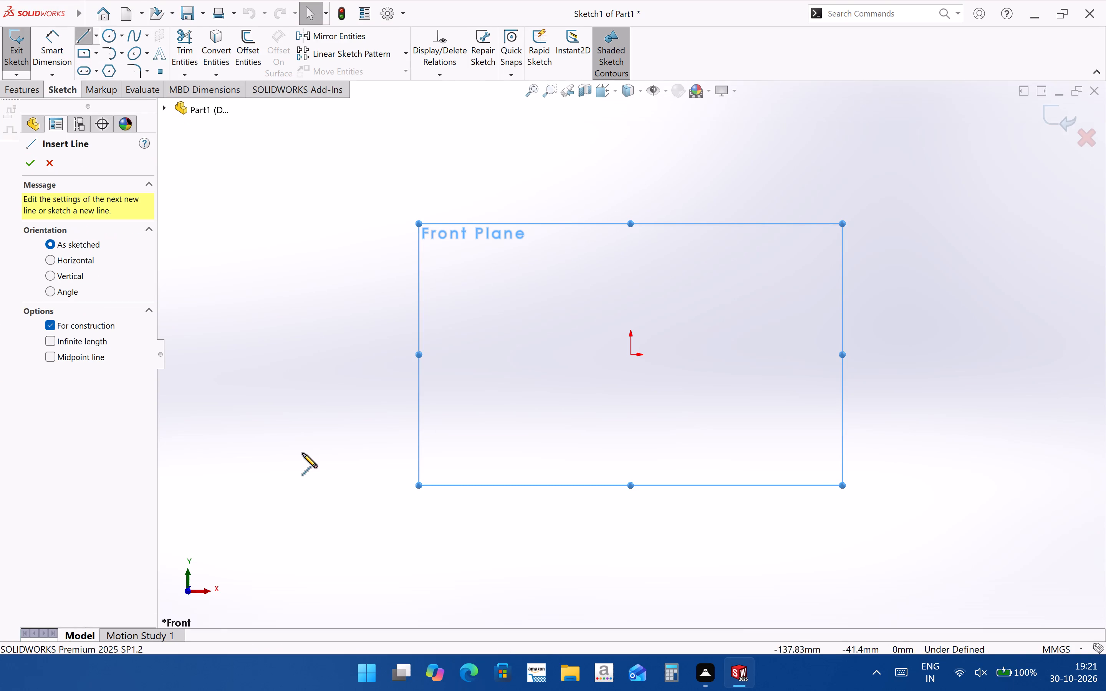
click(237, 353)
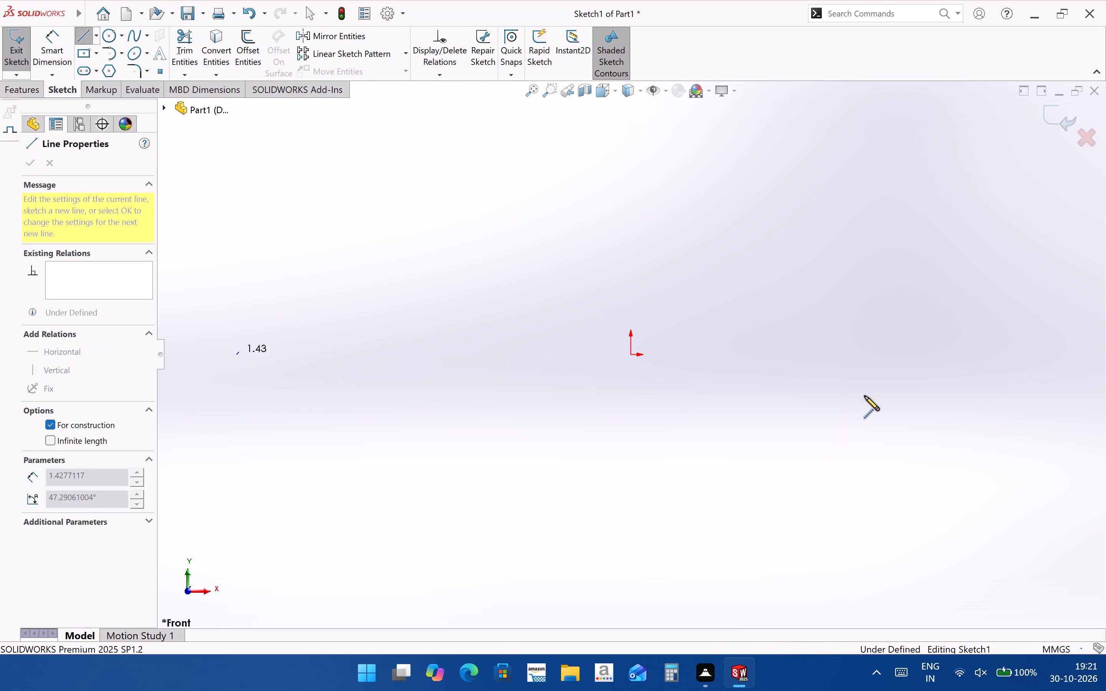
click(1016, 355)
key(Escape)
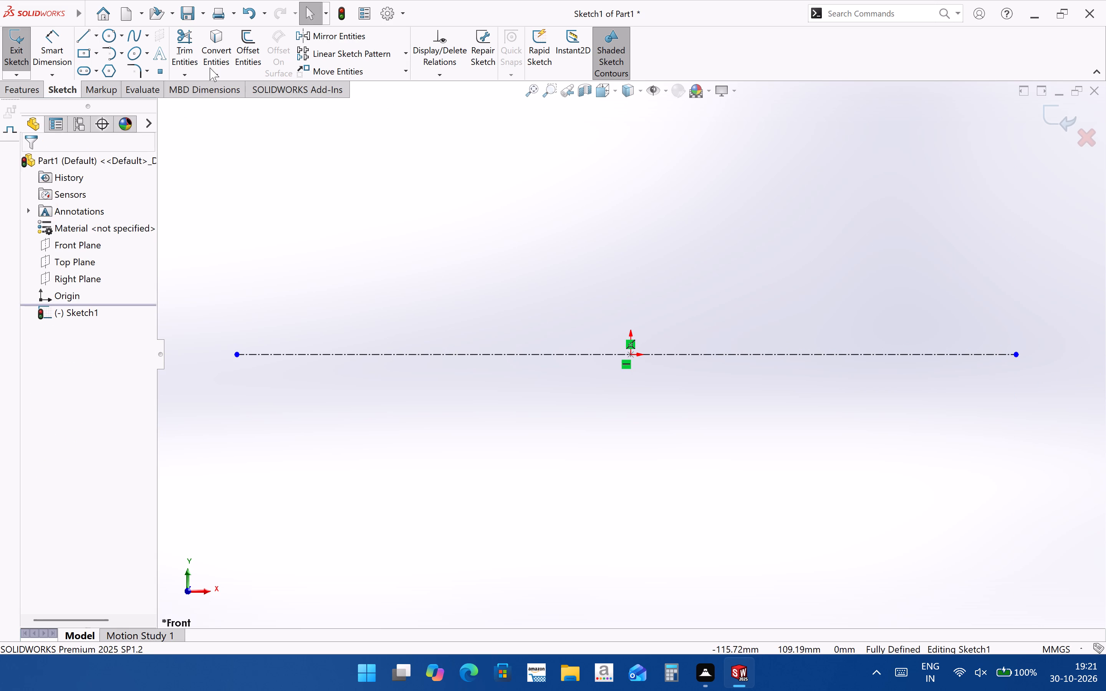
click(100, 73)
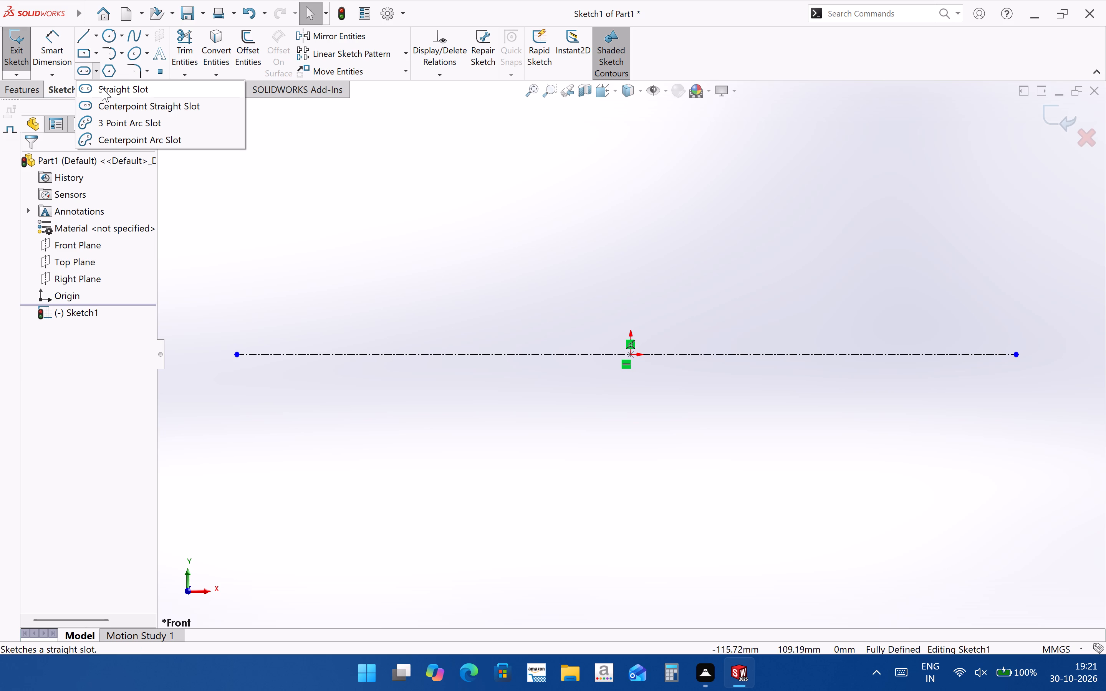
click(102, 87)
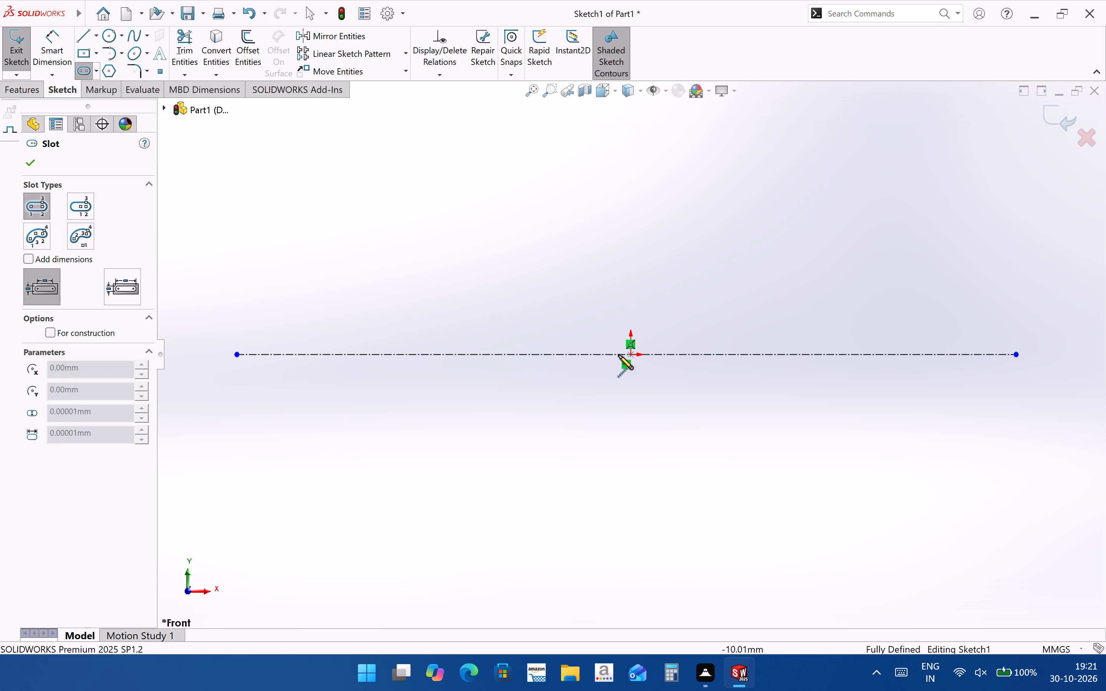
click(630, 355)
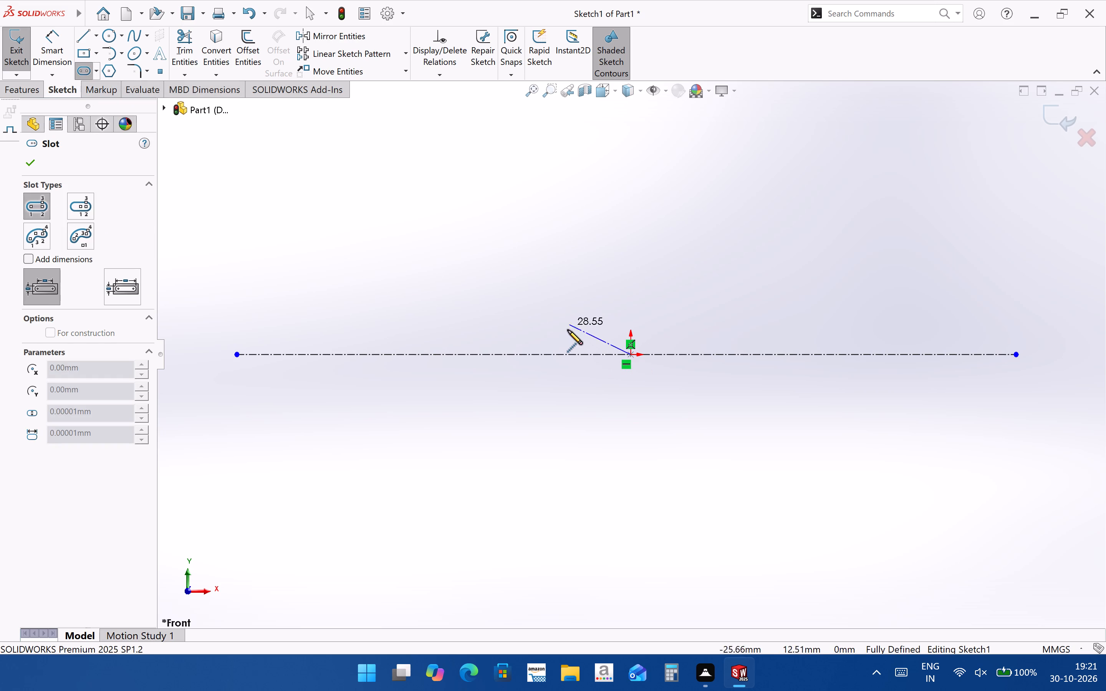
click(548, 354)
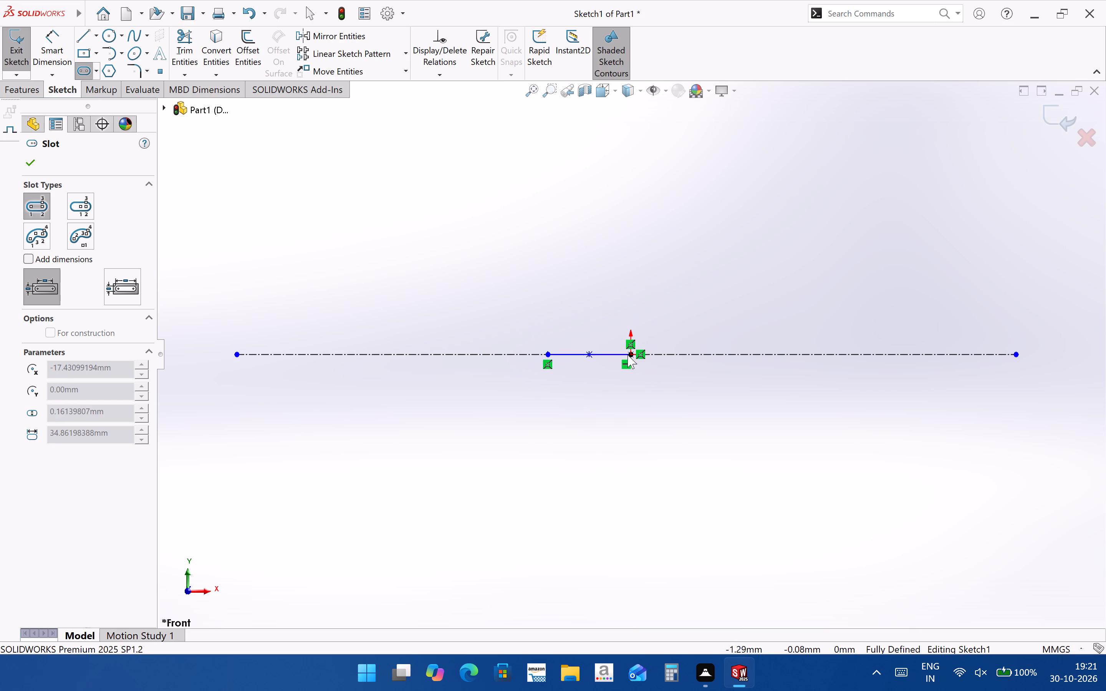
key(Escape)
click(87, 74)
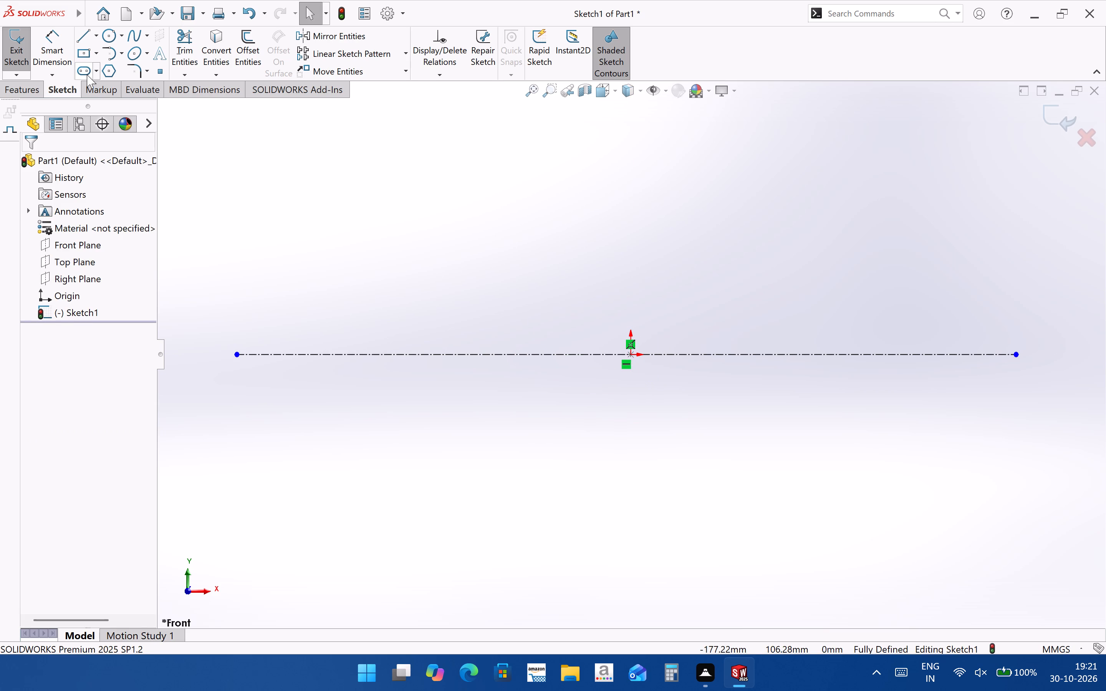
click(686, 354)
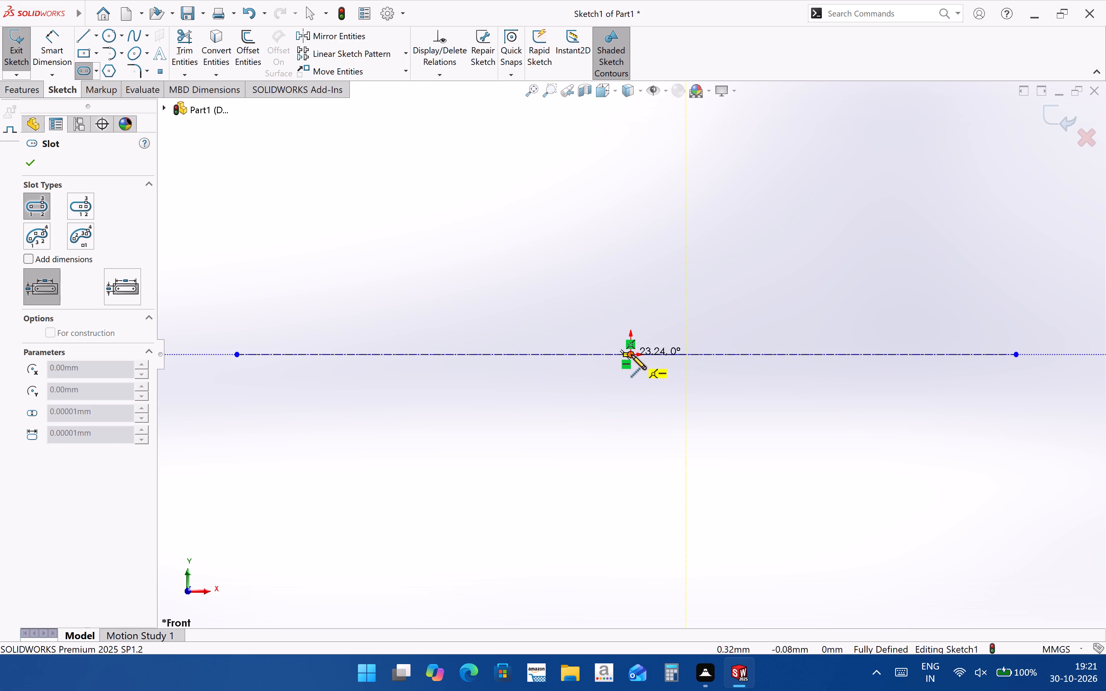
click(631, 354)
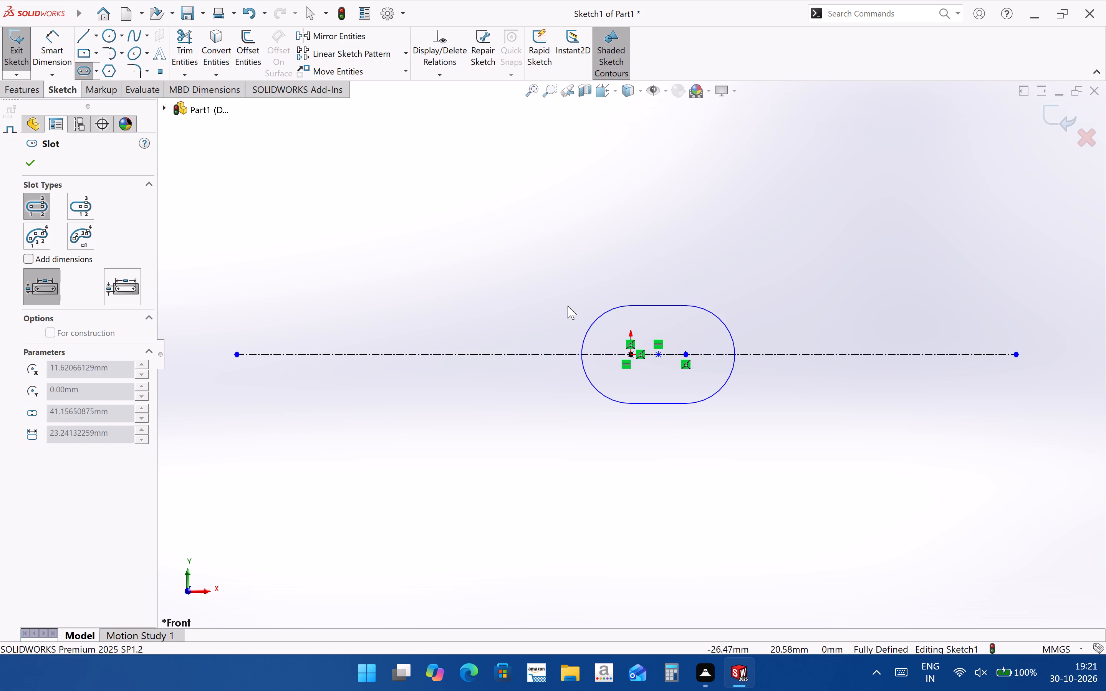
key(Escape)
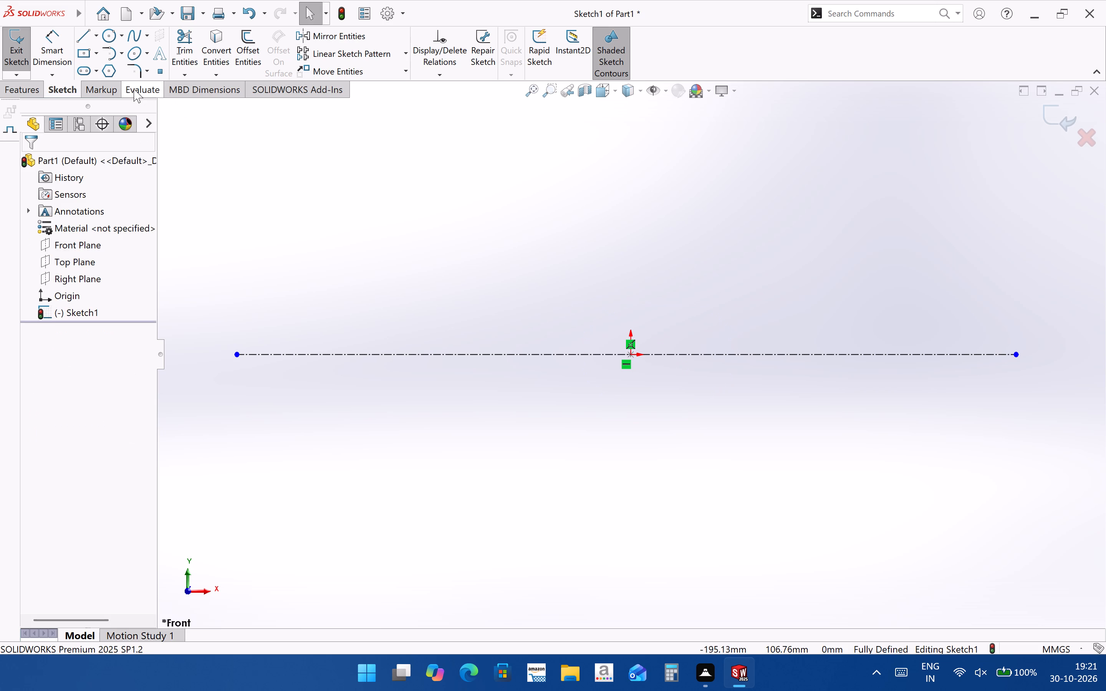
Sketch a straight slot along the centerline around the origin, about 29 mm between arc centers and about 32 mm wide.
click(82, 69)
click(669, 355)
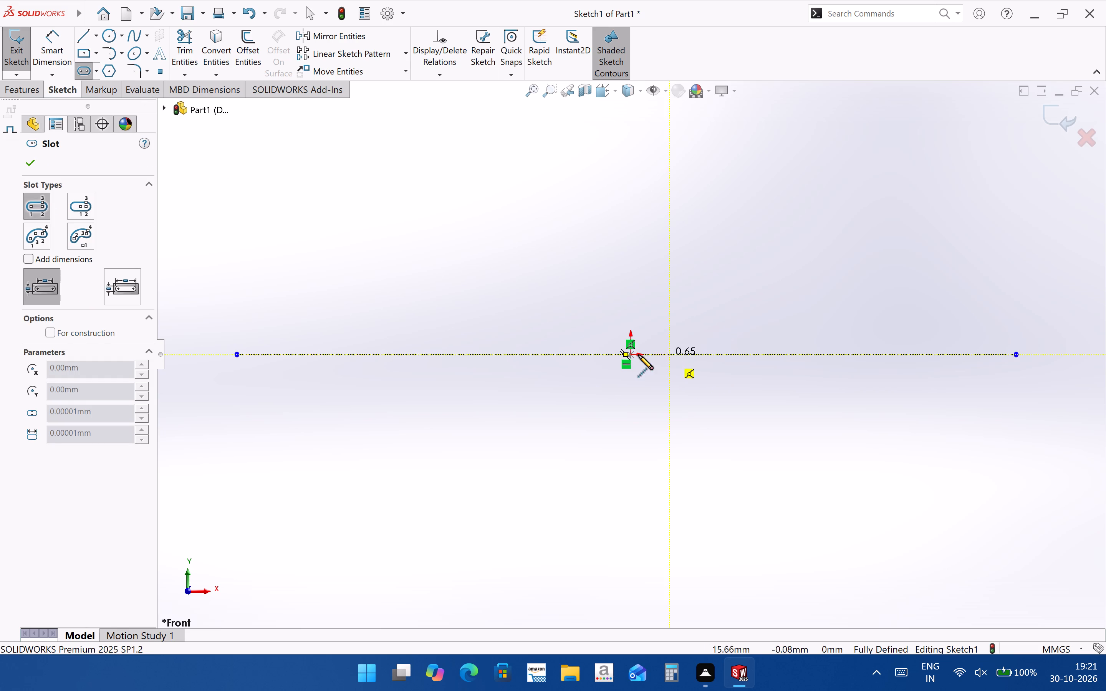
click(600, 355)
click(566, 317)
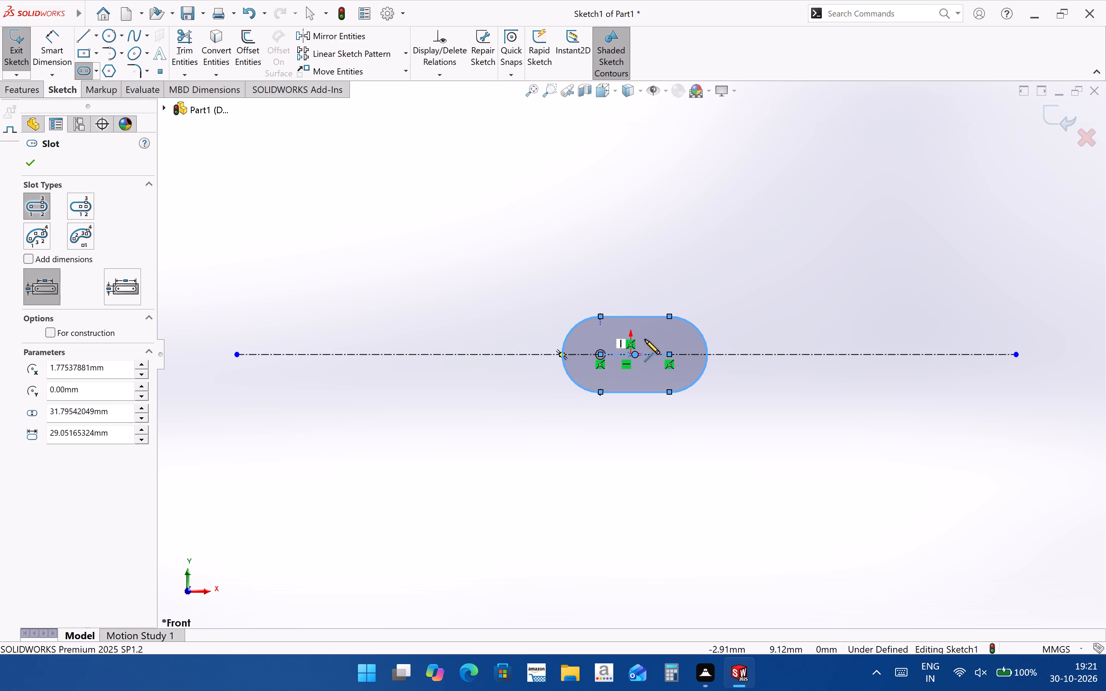
scroll(652, 345, down, 3)
key(Escape)
Make the slot's center point coincident with the origin.
scroll(609, 369, down, 3)
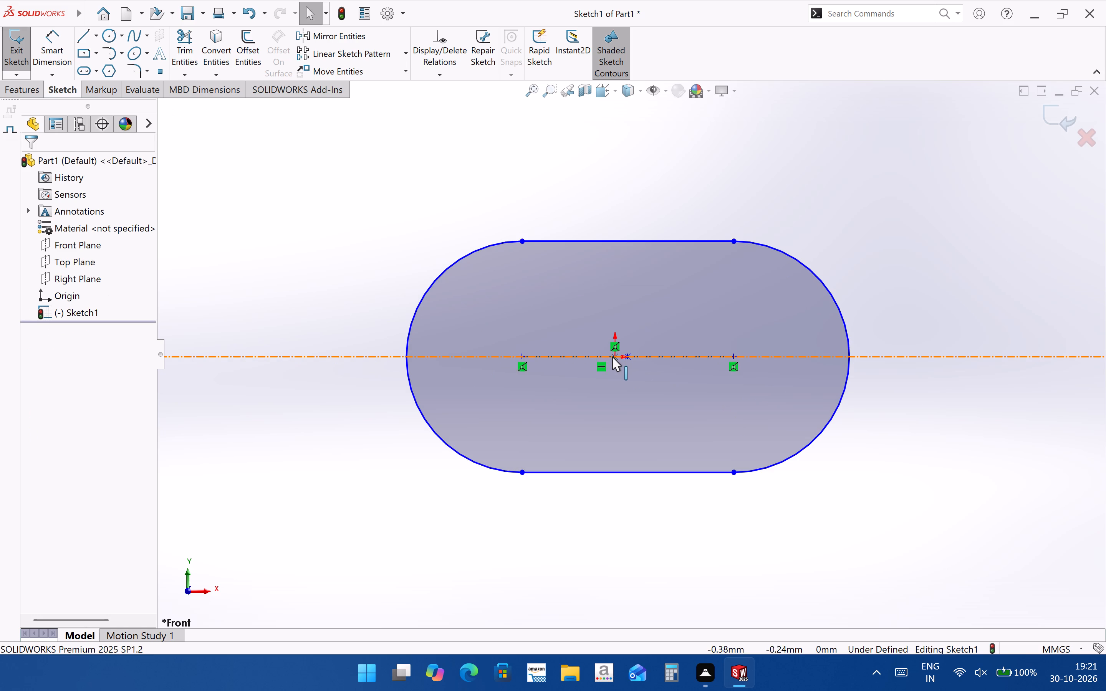
click(615, 356)
ctrl+click(628, 357)
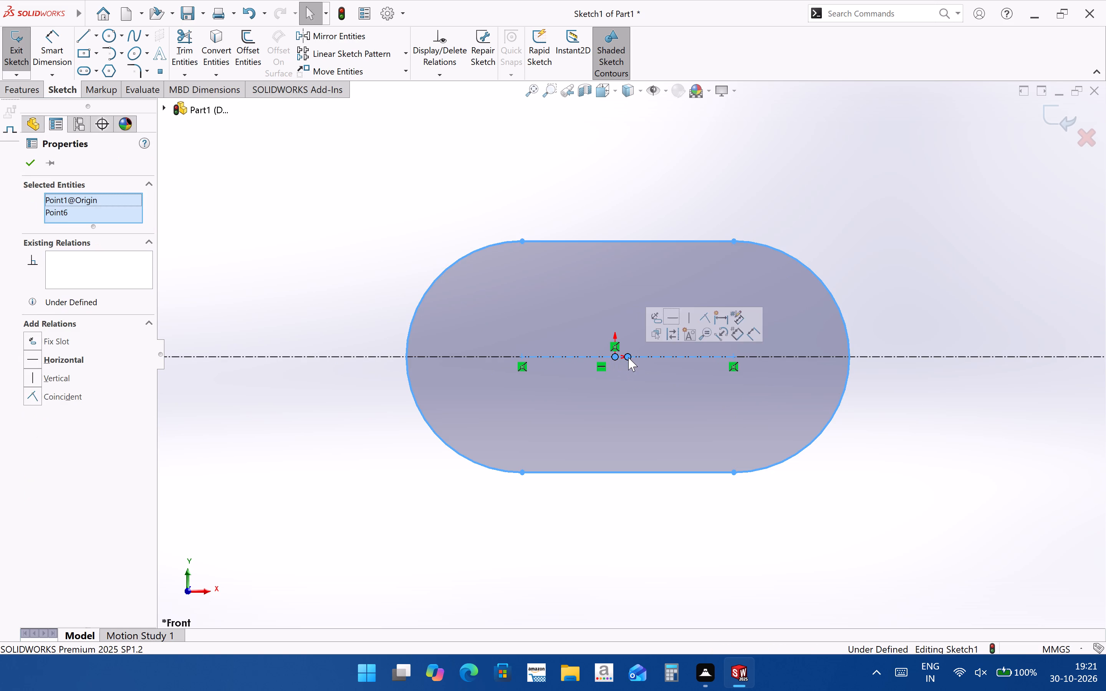
click(707, 318)
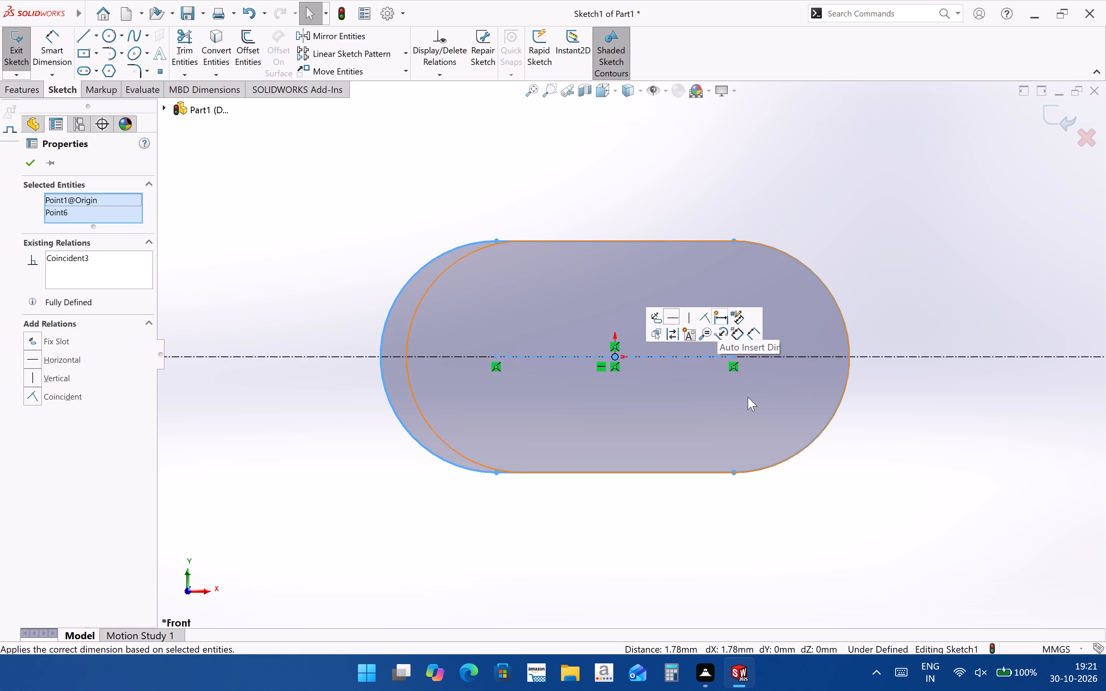
scroll(567, 438, up, 5)
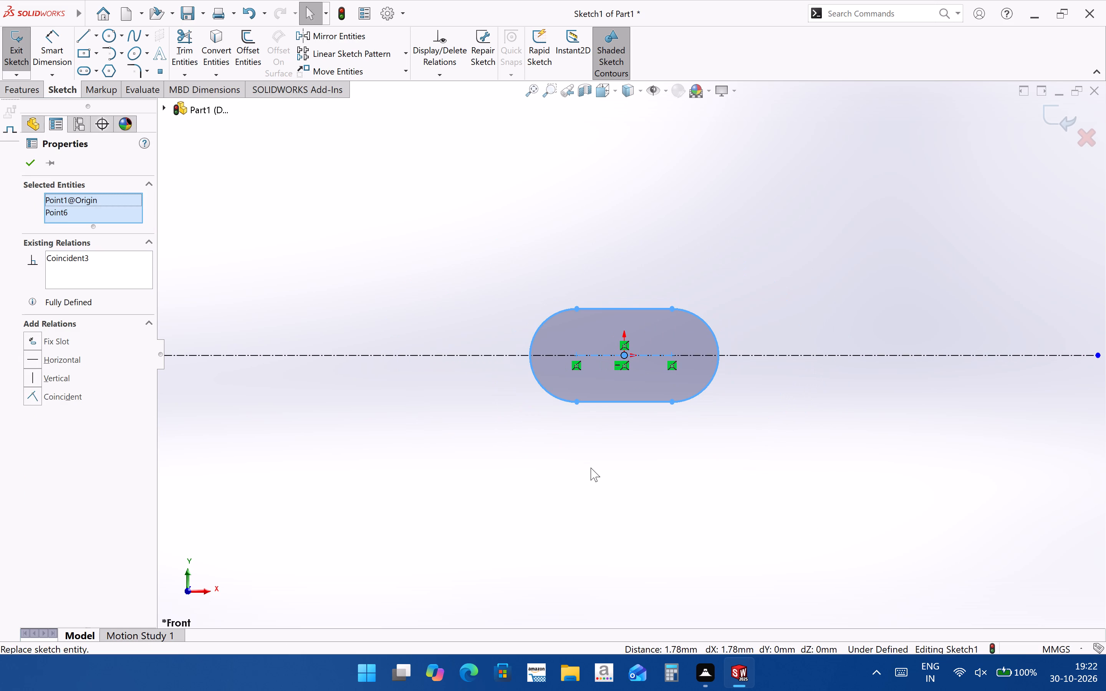
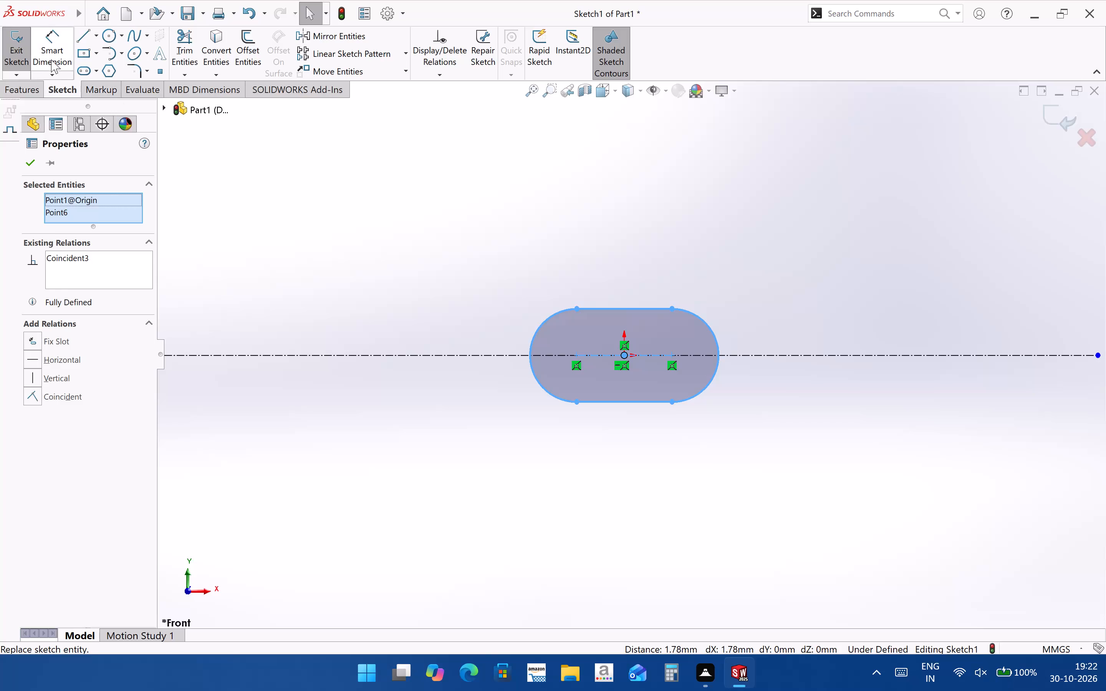
Dimension the slot with a 40 mm straight-edge length and a 20 mm width between its straight edges.
click(634, 403)
click(639, 448)
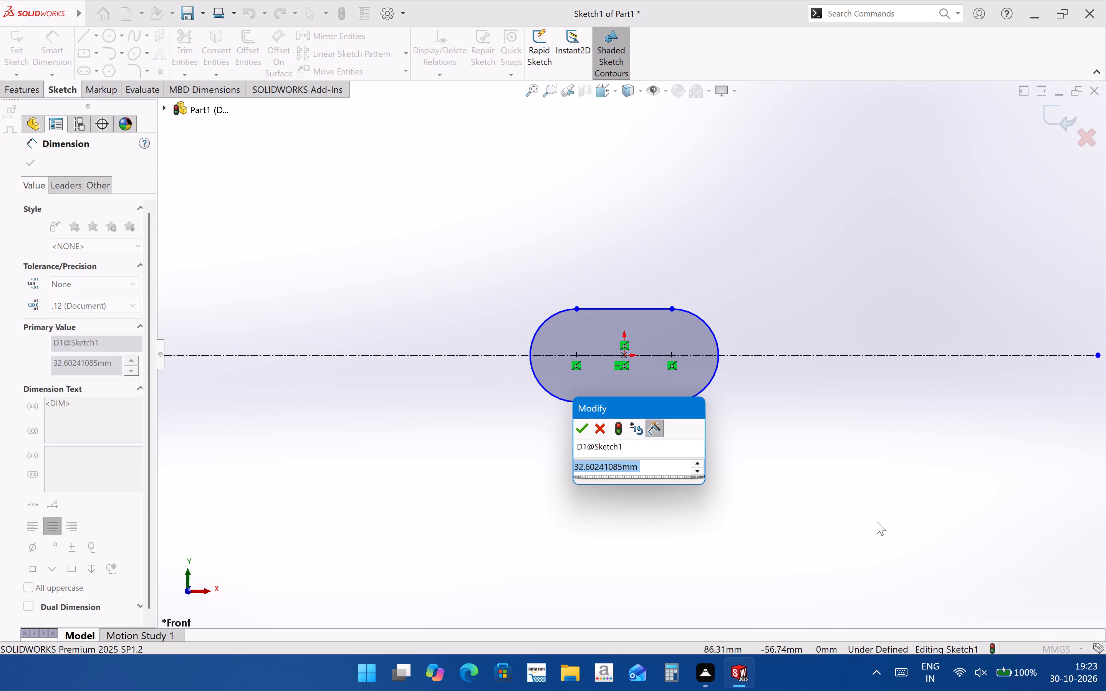
text(40)
key(Return)
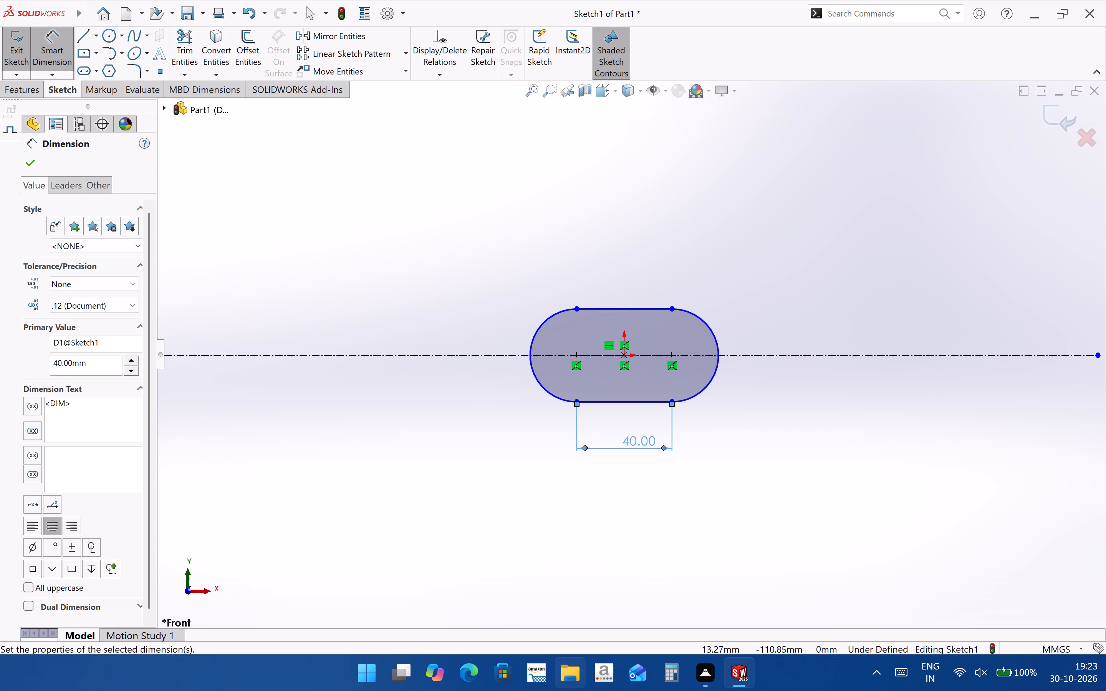
click(639, 309)
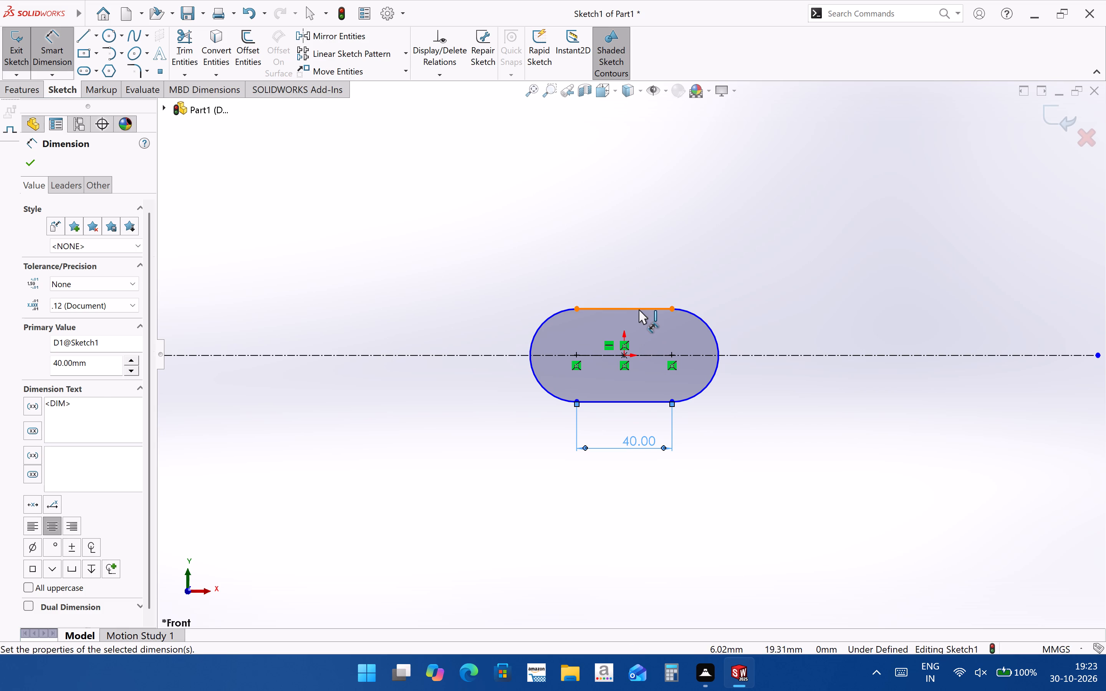
click(637, 400)
click(639, 264)
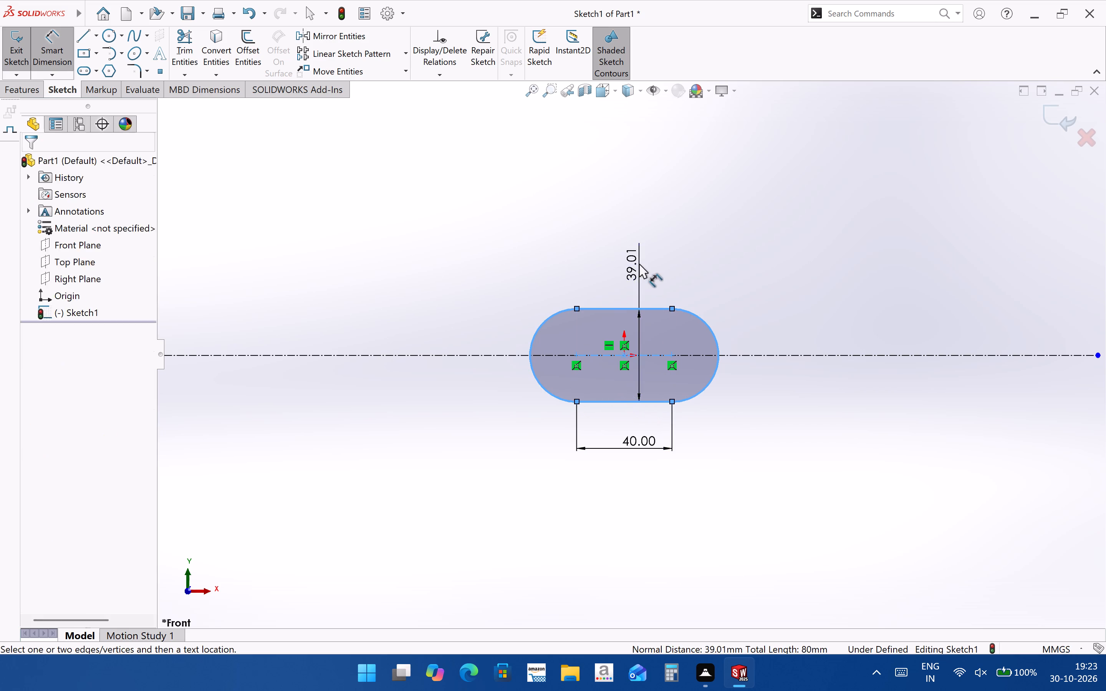
text(20)
key(Return)
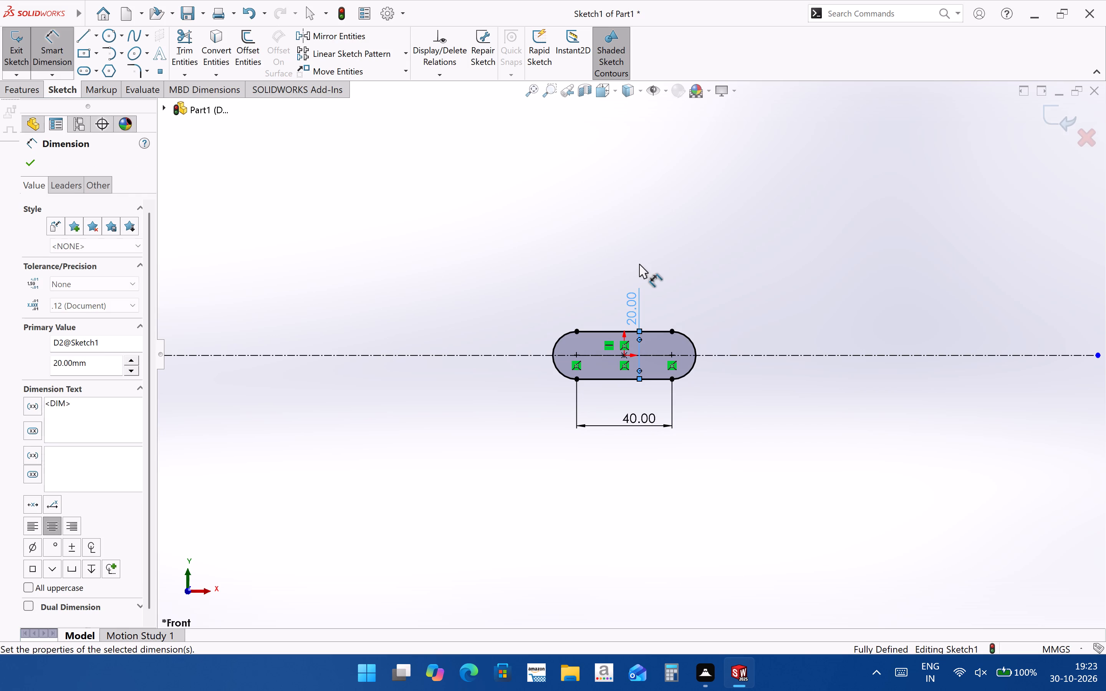
Sketch a vertical line about 41 mm long to the left of the slot, crossing the horizontal centerline.
scroll(652, 348, down, 3)
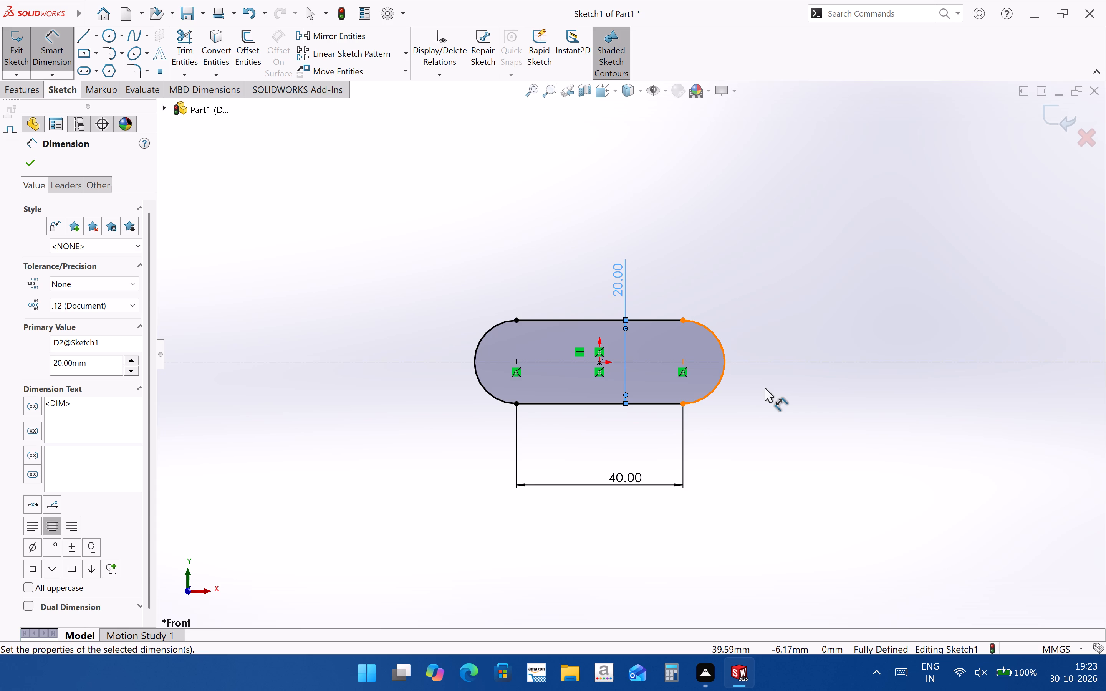
click(84, 39)
click(356, 275)
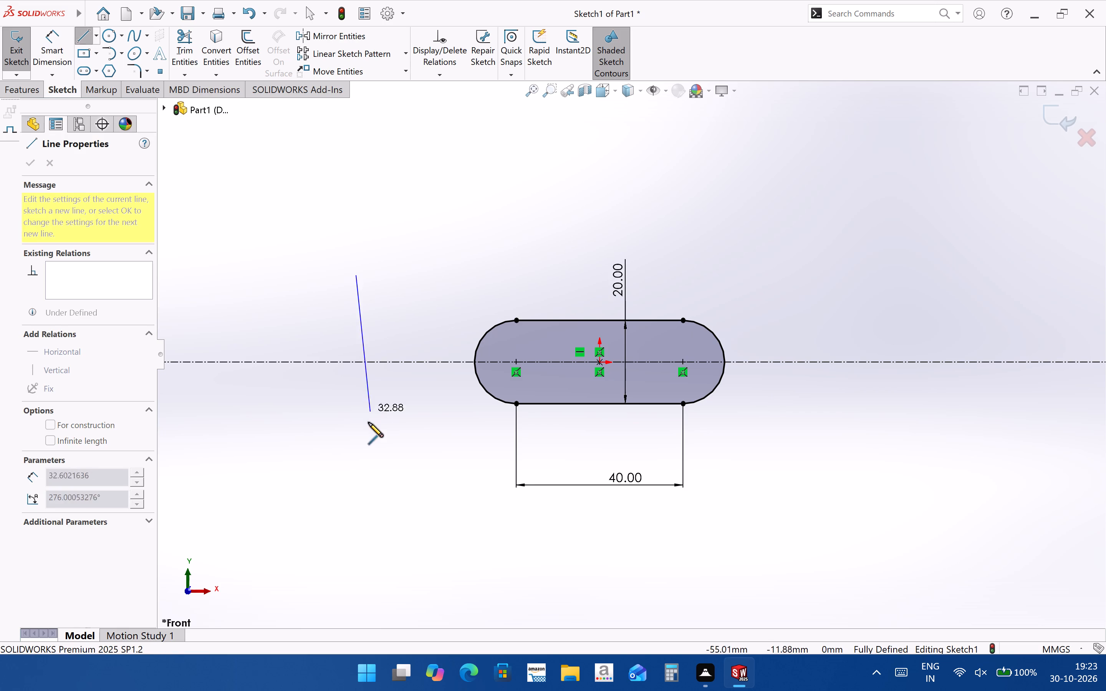
click(358, 444)
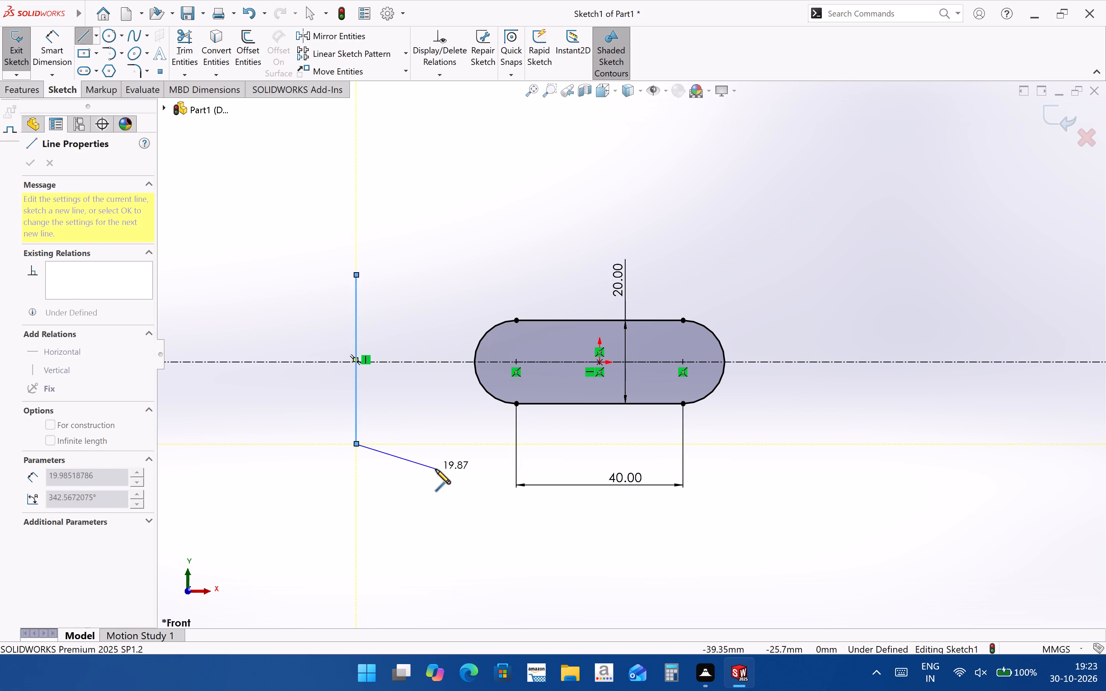
key(Escape)
key(Escape)
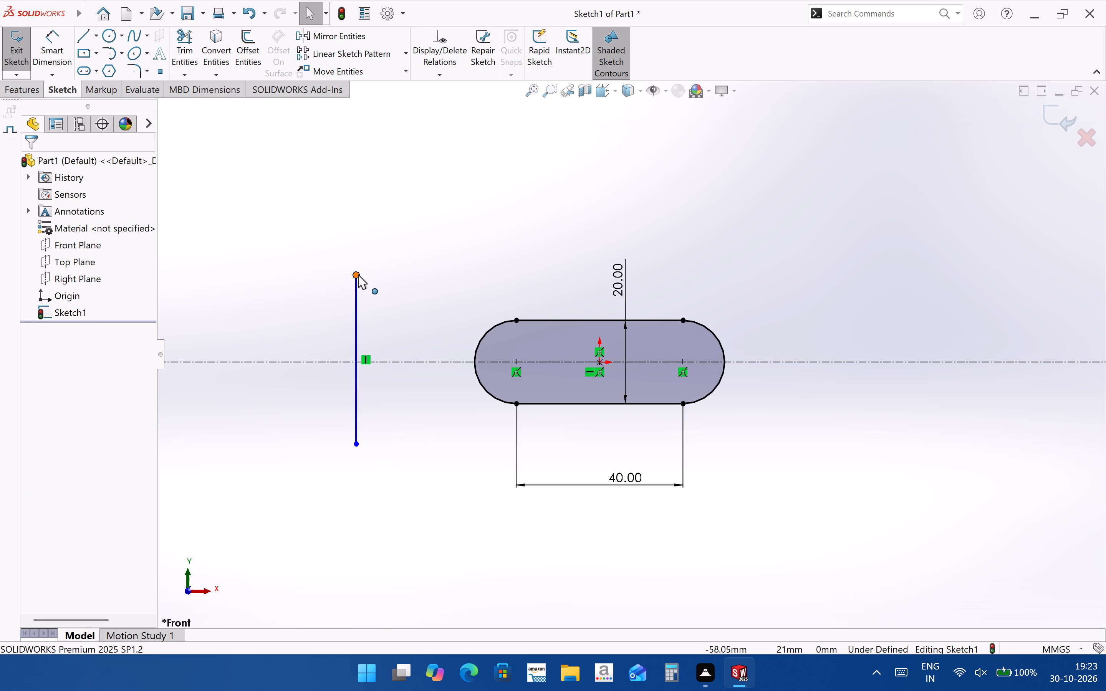
Make the vertical line's two endpoints symmetric about the horizontal centerline.
click(358, 274)
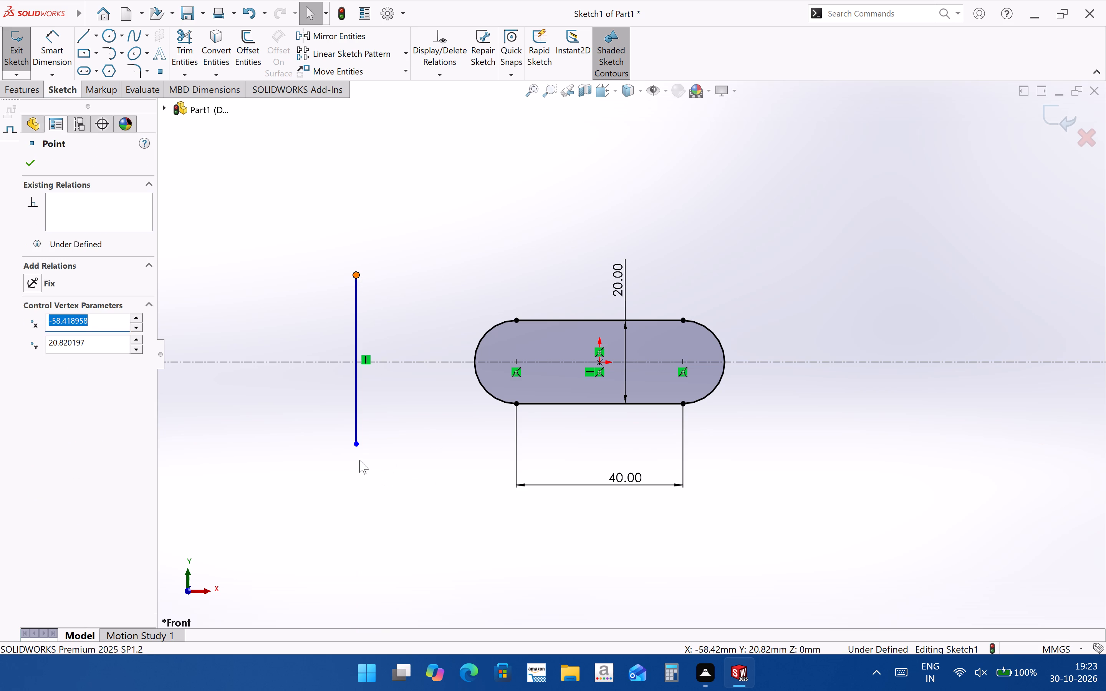
ctrl+click(357, 442)
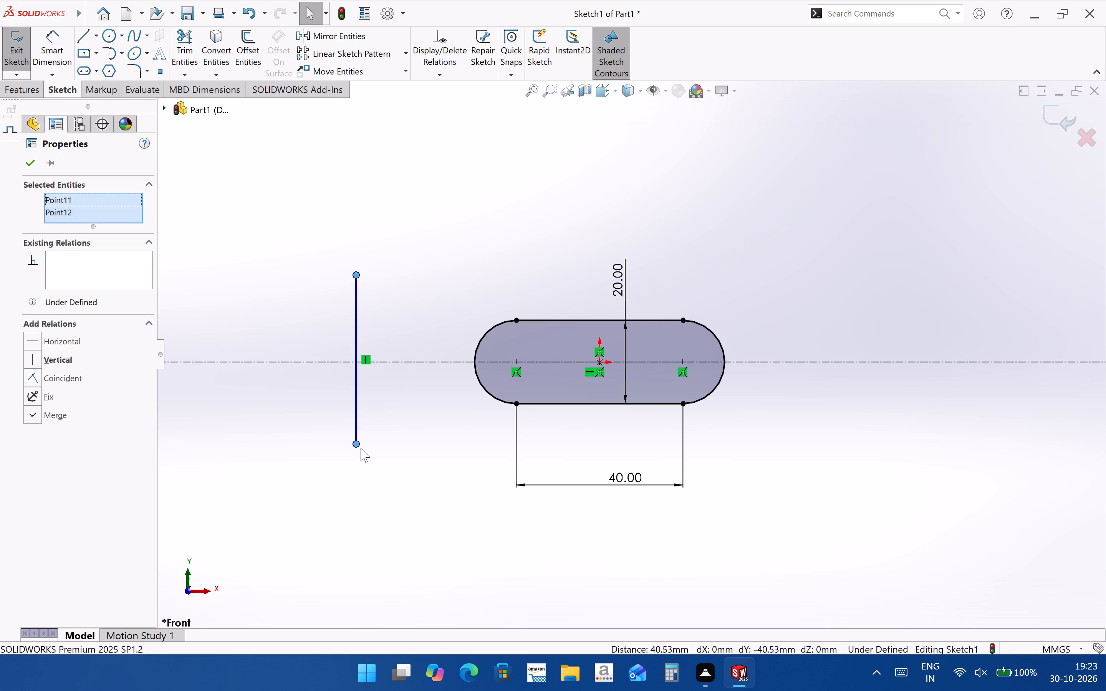
ctrl+click(400, 363)
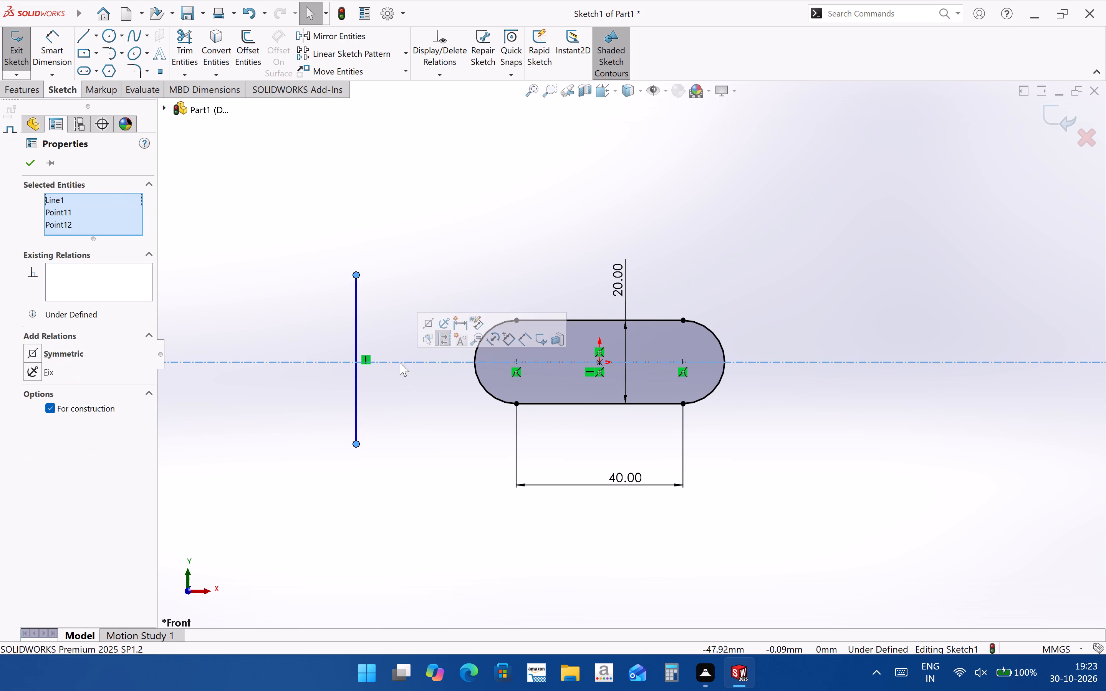
click(73, 353)
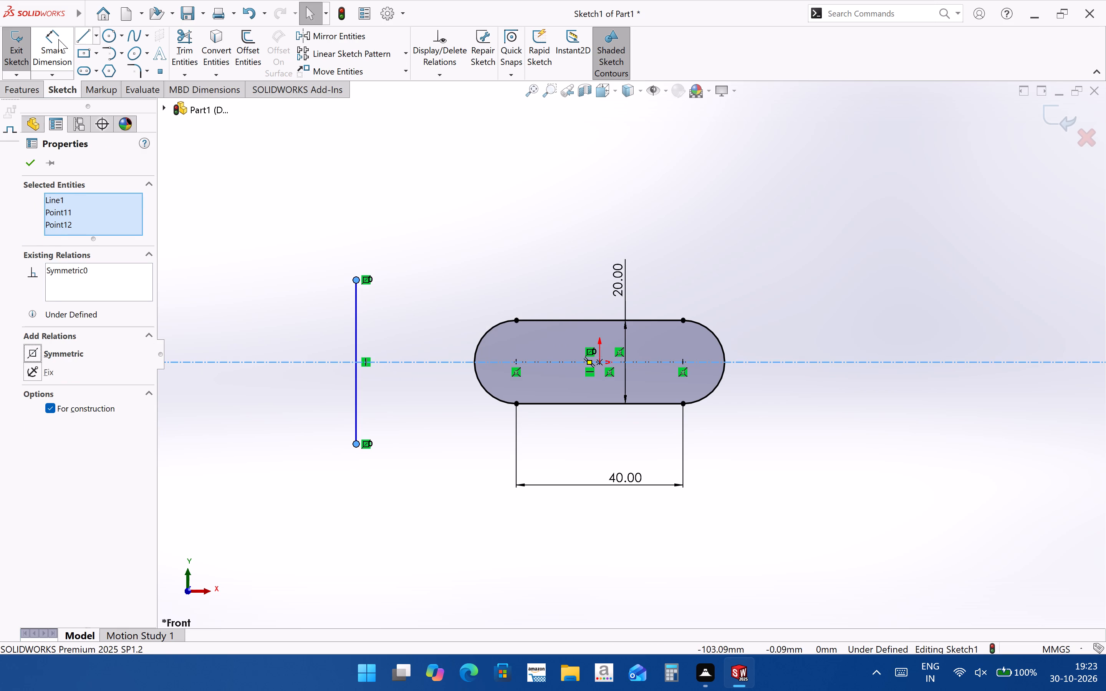
Dimension the vertical line's length as 40 mm.
click(58, 39)
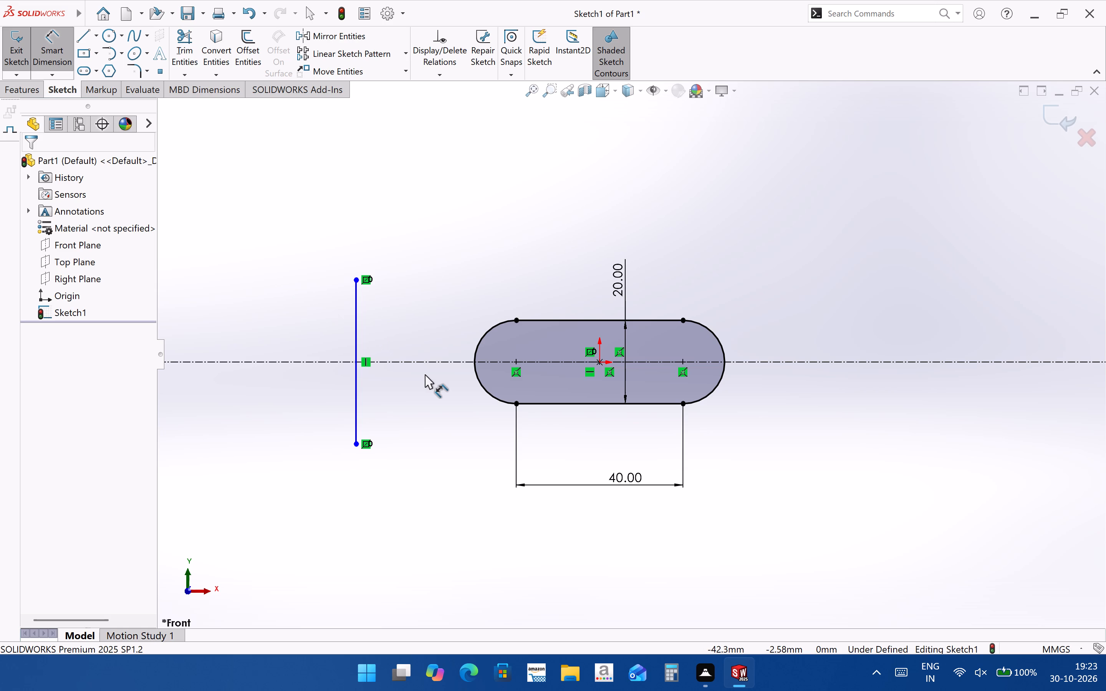
click(355, 388)
click(331, 387)
text(40)
key(Return)
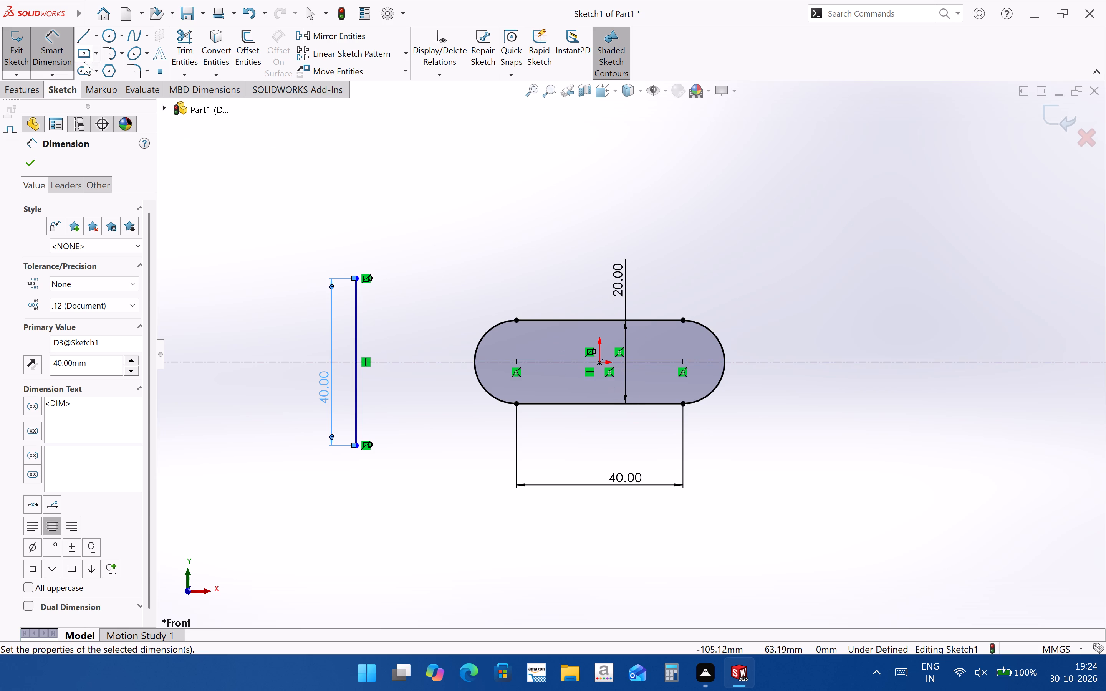
Draw a vertical centerline about 118 mm long through the origin, extending above and below the slot.
click(96, 39)
click(113, 70)
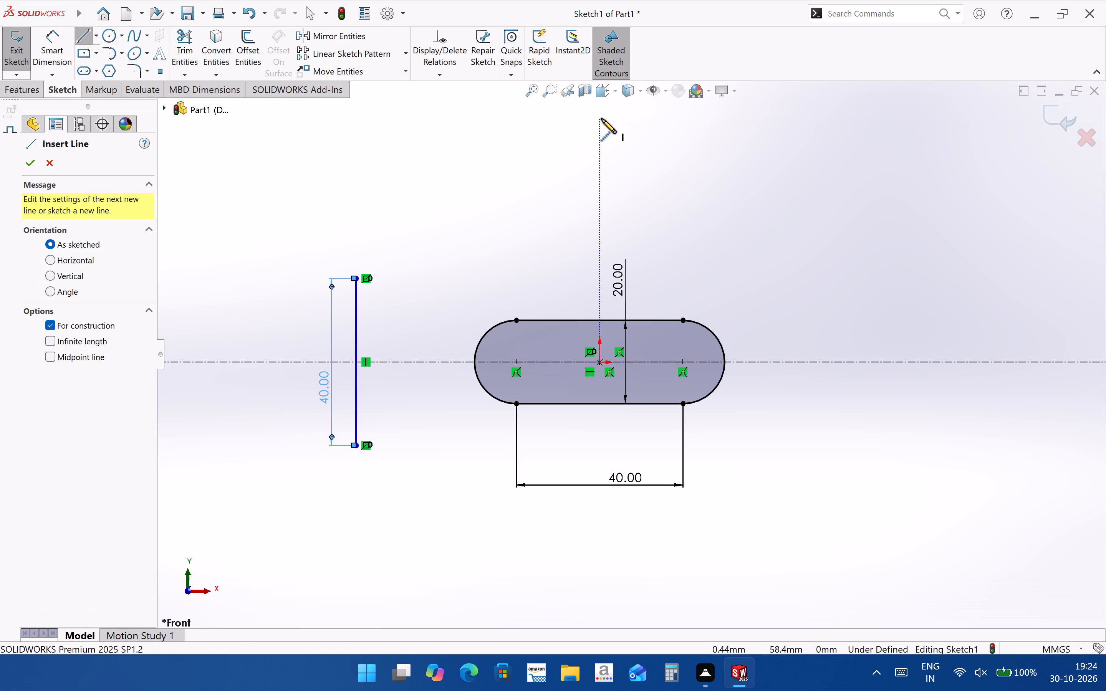
click(601, 120)
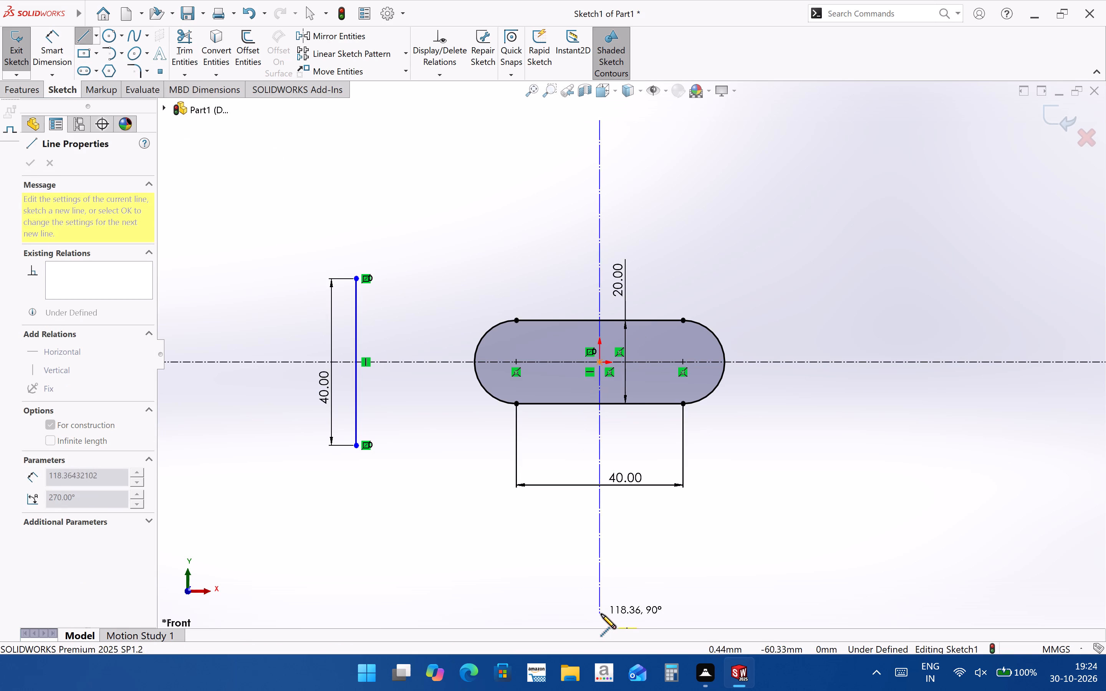
click(601, 614)
key(Escape)
Dimension the 40 mm vertical line at 70/2 (35 mm) from the vertical centerline.
click(50, 38)
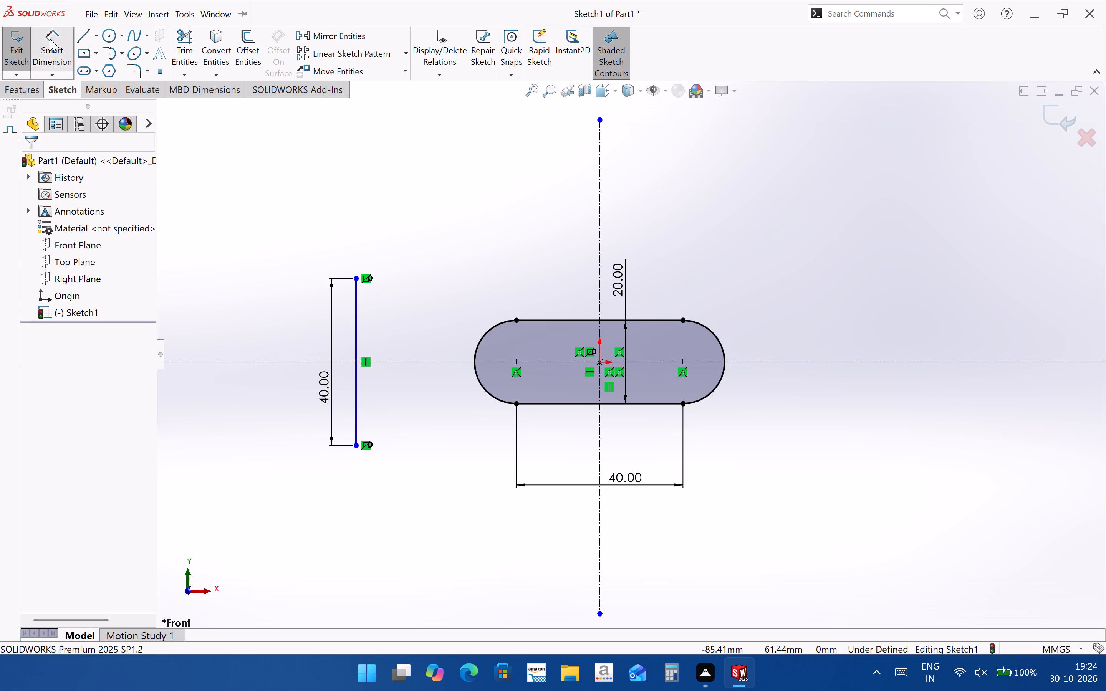
click(356, 336)
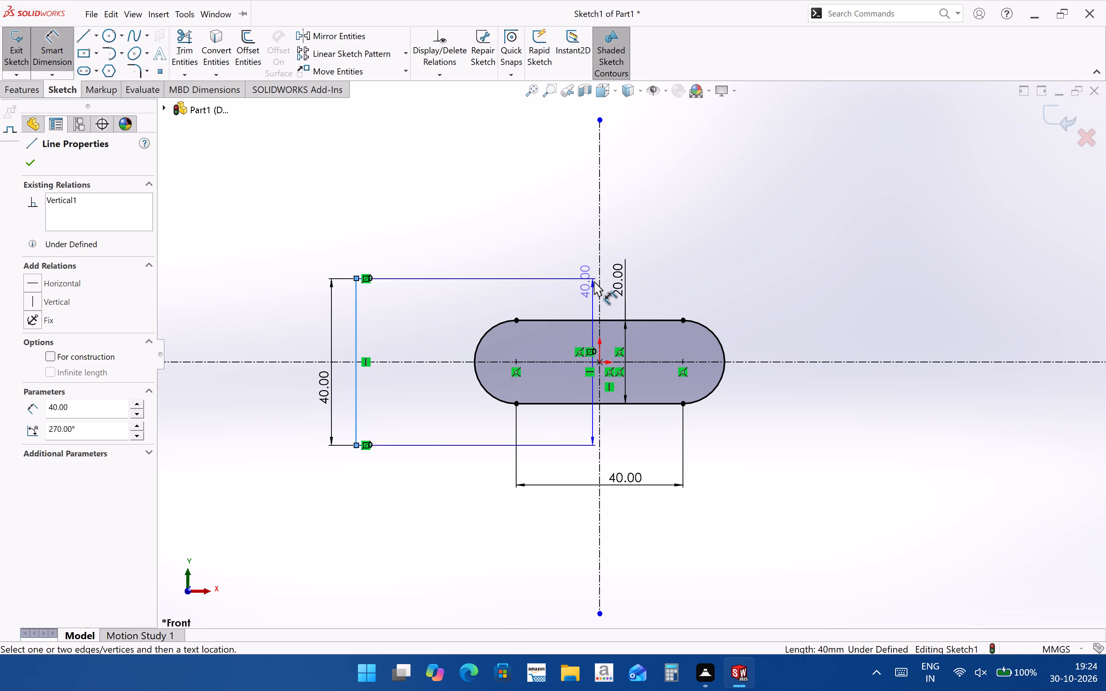
click(598, 281)
click(531, 269)
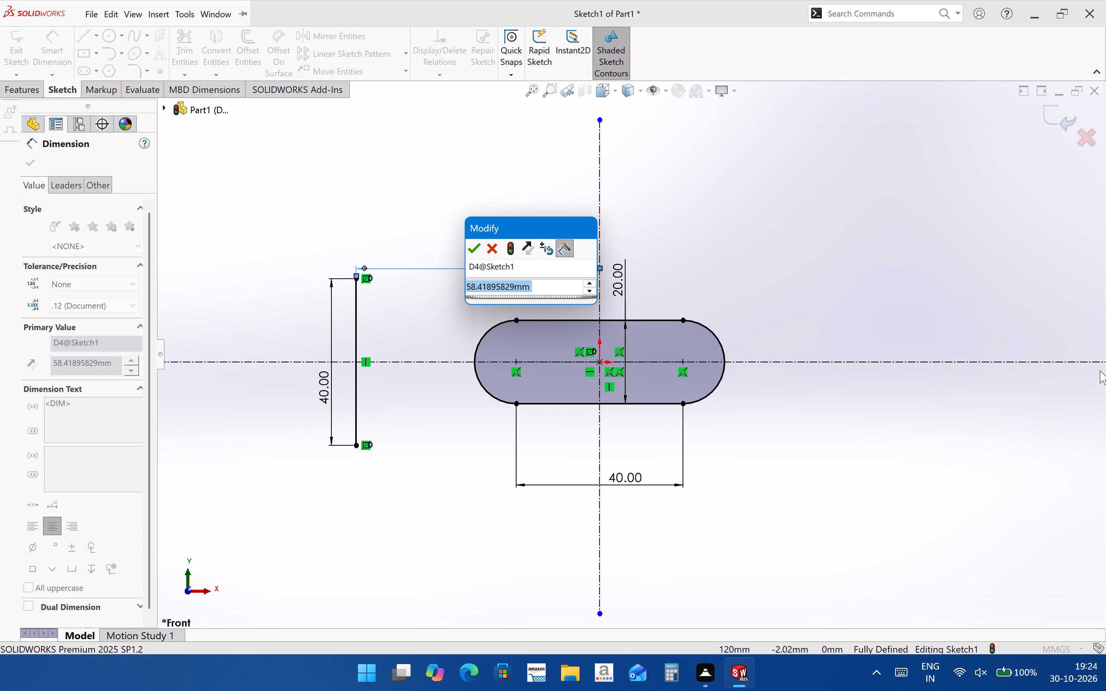
text(70/2)
key(Return)
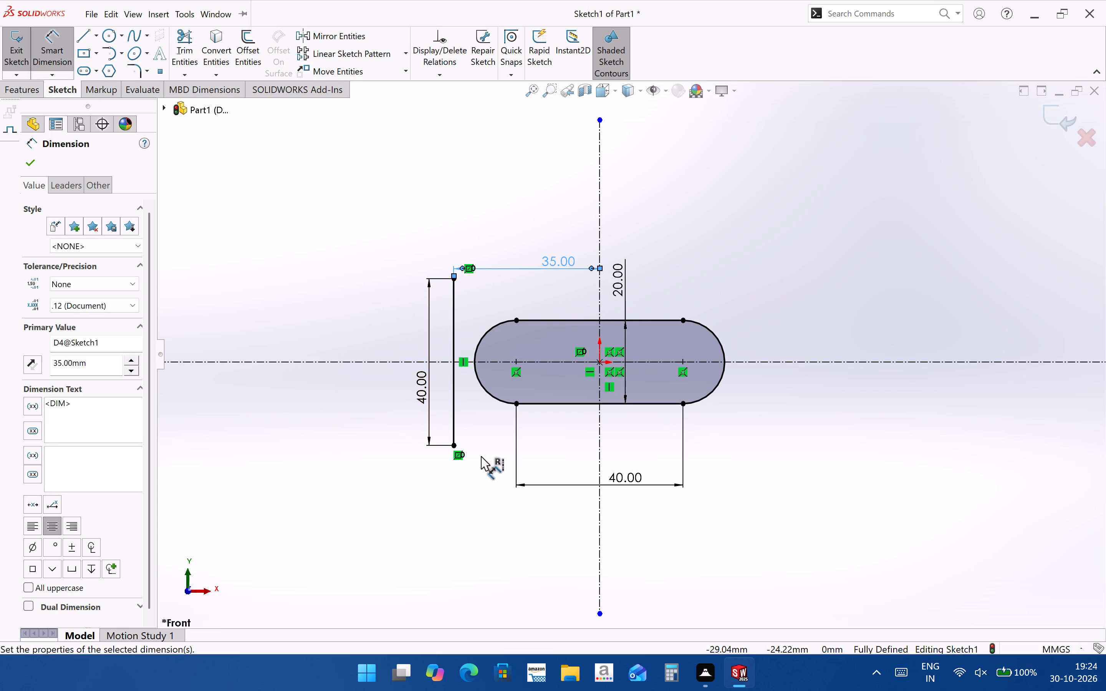
key(Escape)
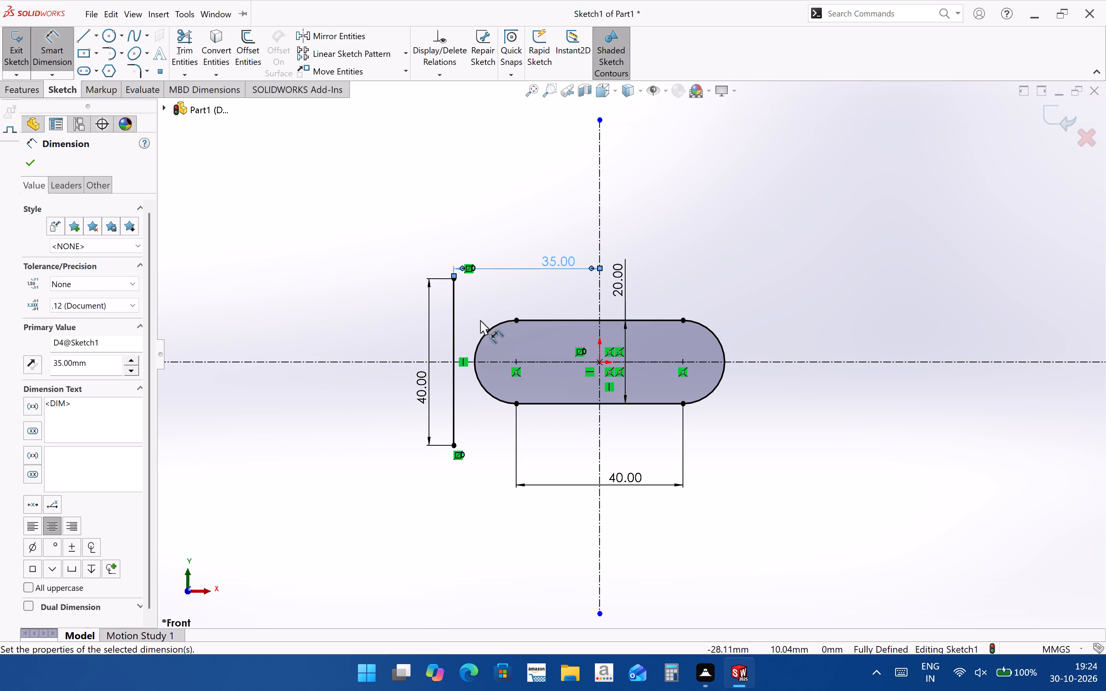
key(Escape)
Mirror the 40 mm vertical line about the vertical centerline, keeping the original.
click(453, 312)
click(303, 41)
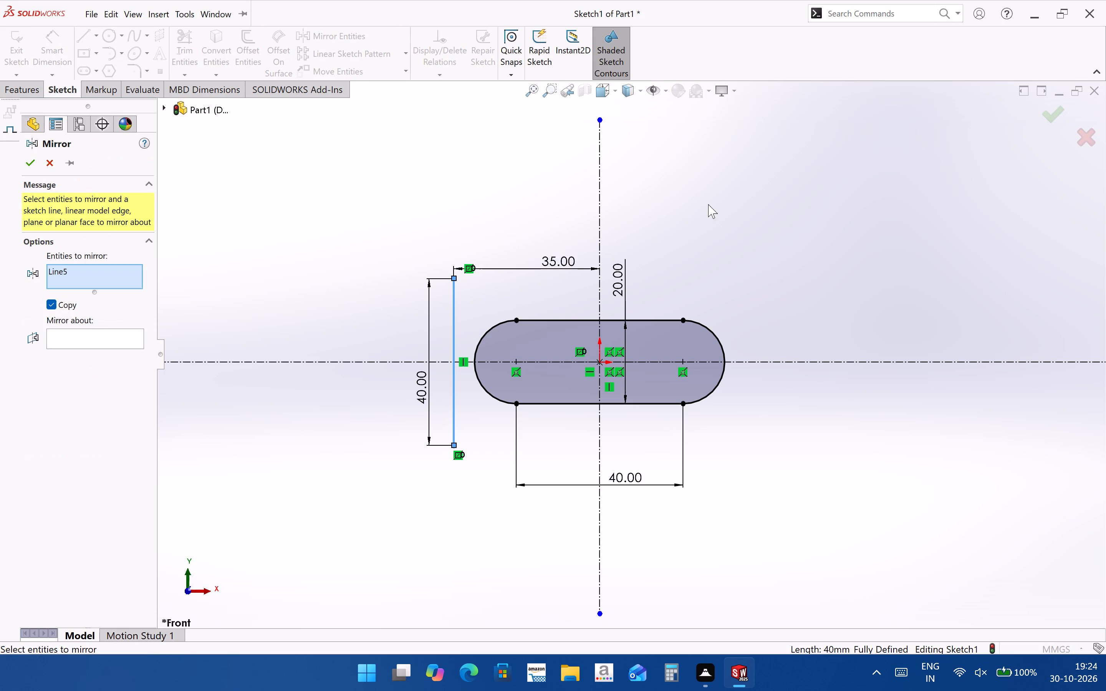
click(88, 339)
click(599, 207)
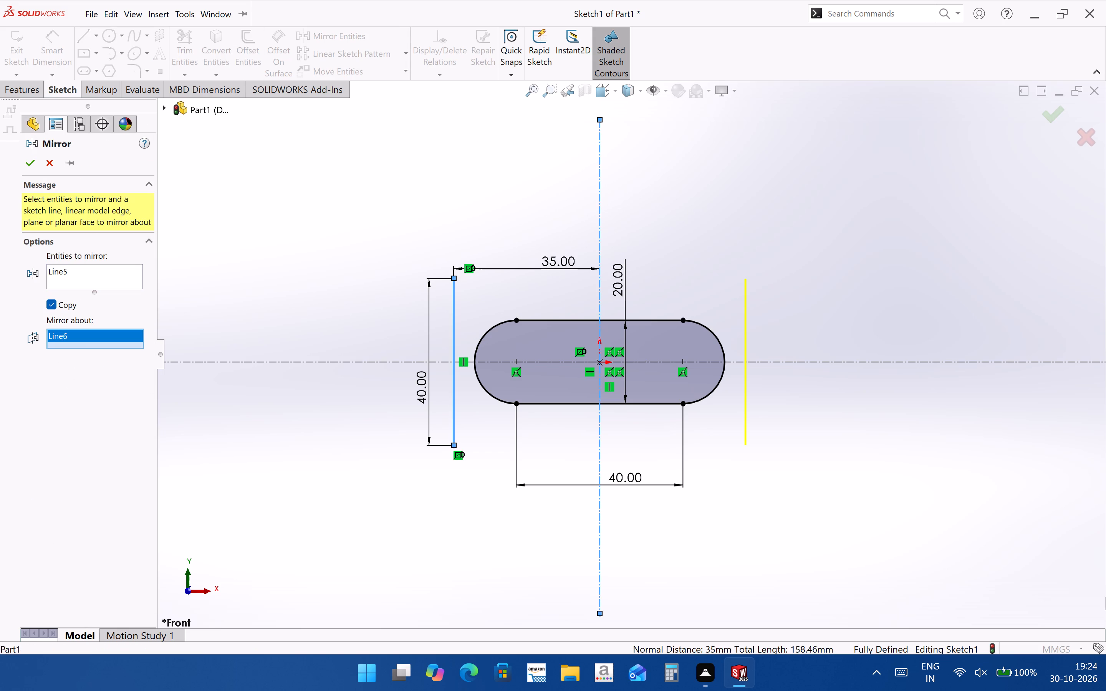
click(30, 163)
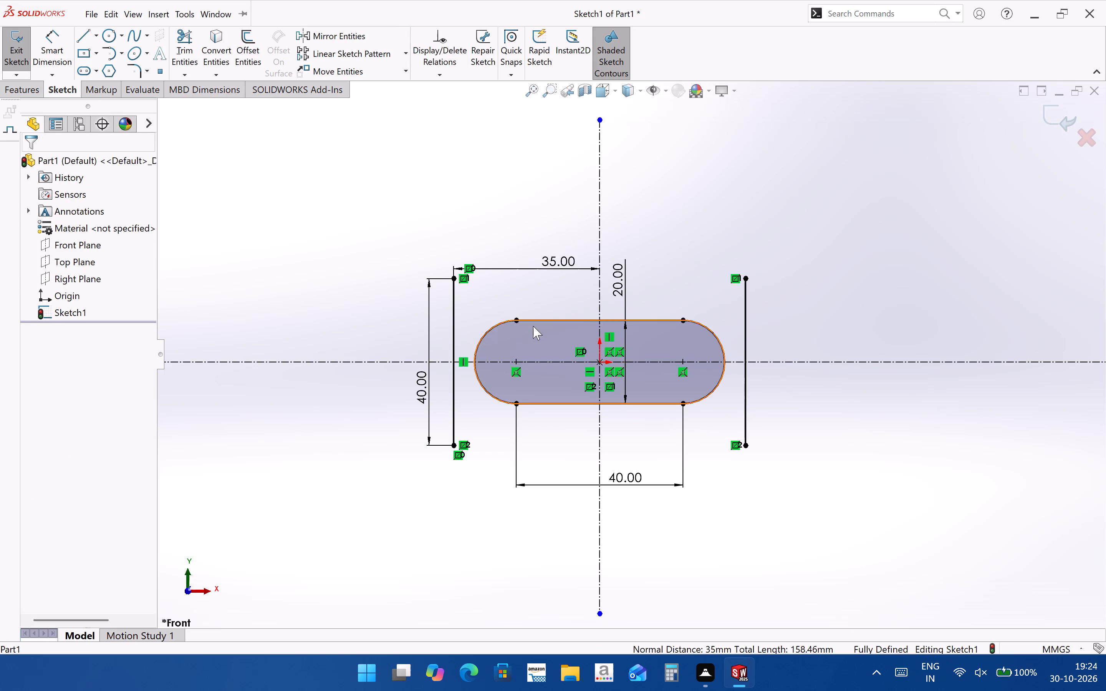
Draw a 70 mm horizontal line joining the upper endpoints of the two vertical lines.
click(83, 41)
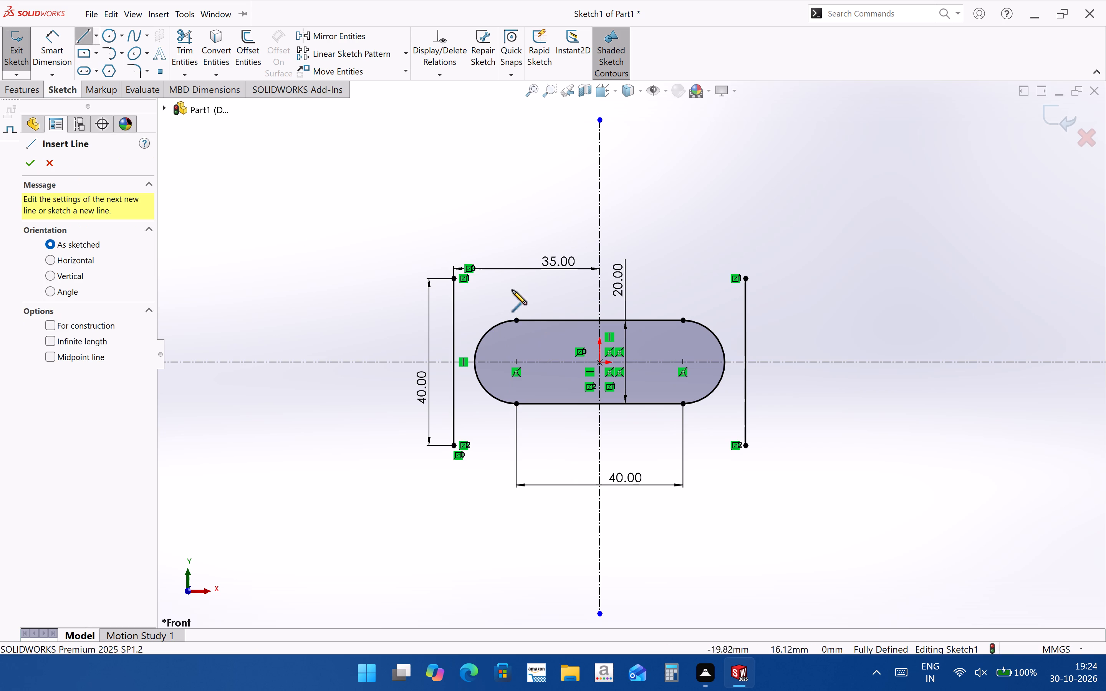
click(454, 279)
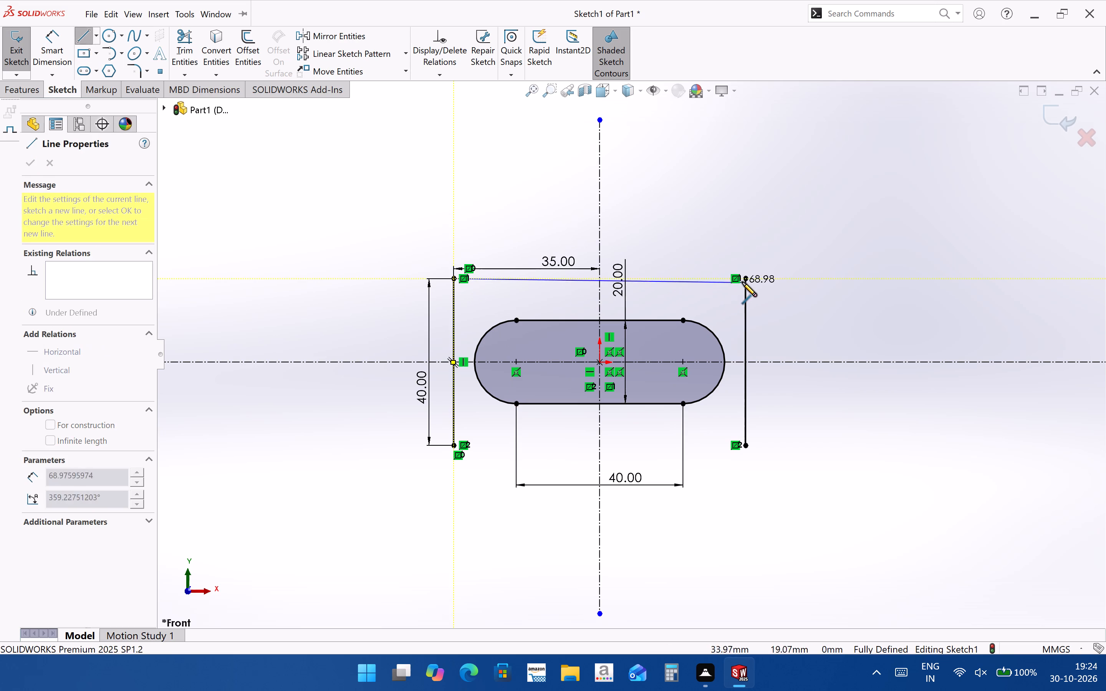
click(744, 278)
key(Escape)
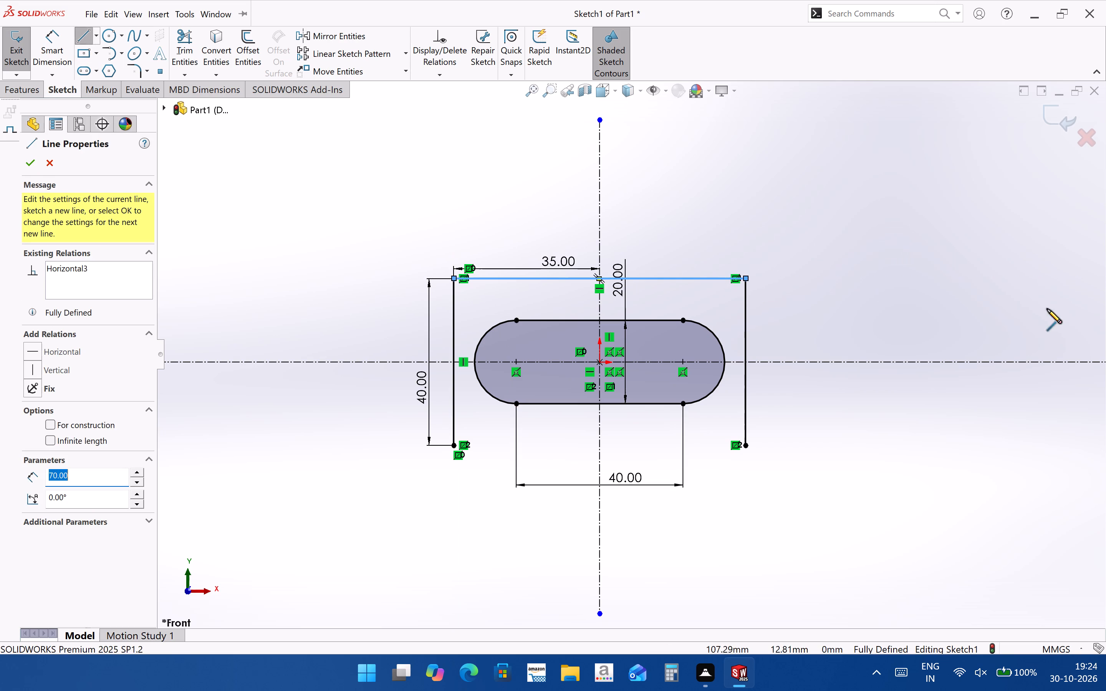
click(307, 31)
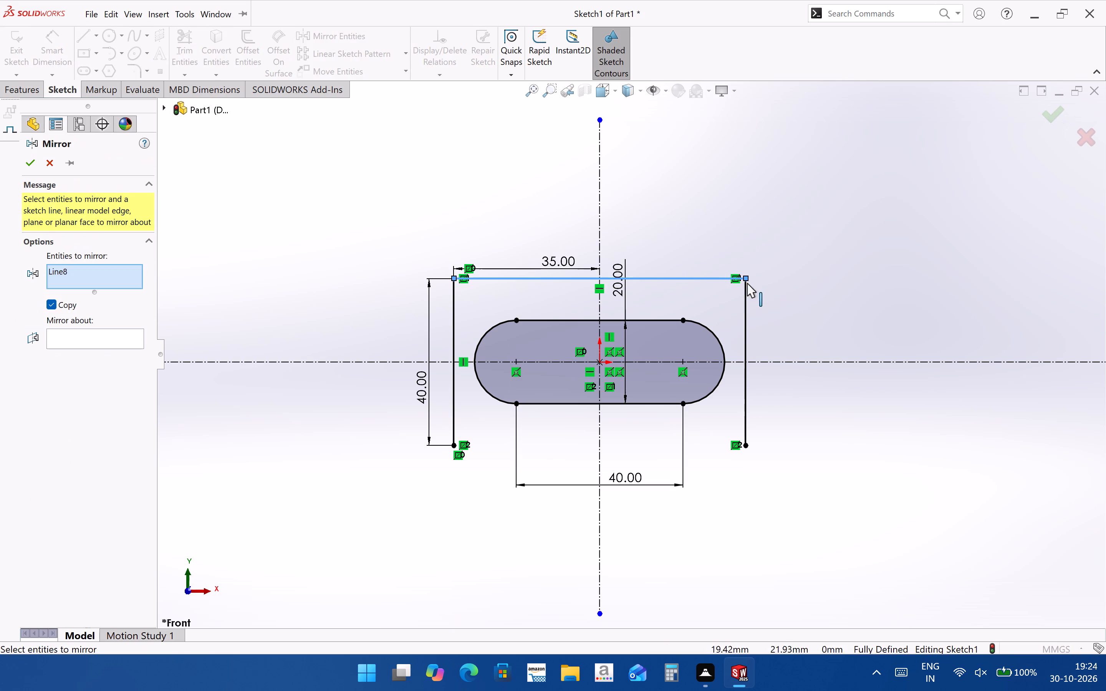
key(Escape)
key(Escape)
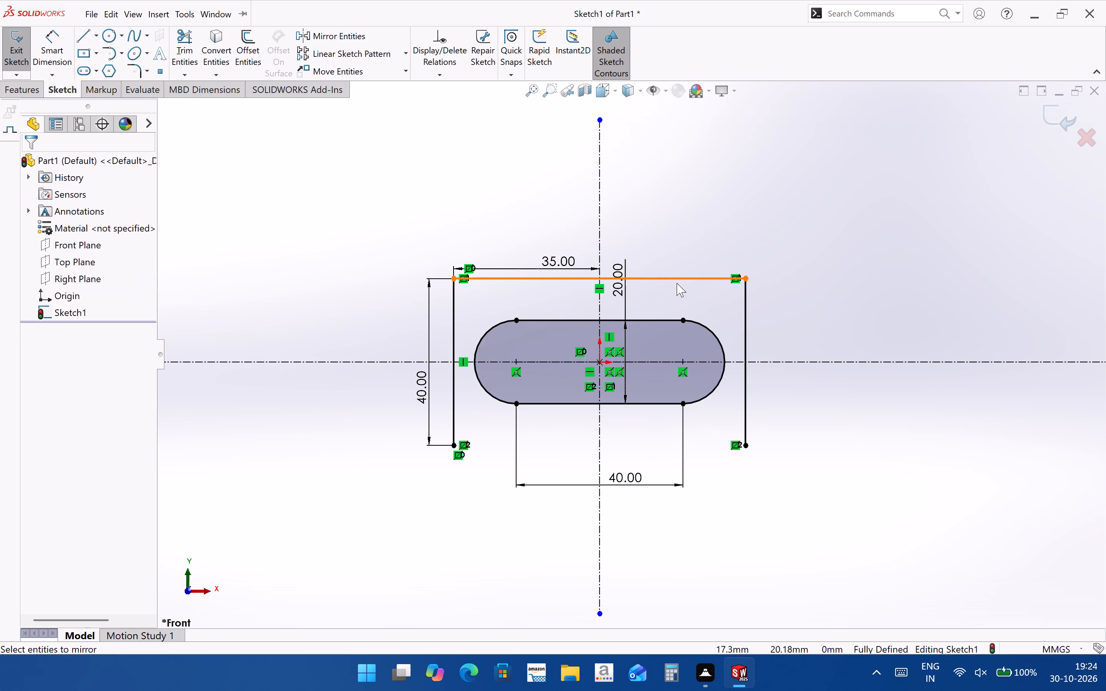
Mirror the upper horizontal line about the horizontal centerline to close the rectangle around the slot.
click(676, 279)
click(323, 38)
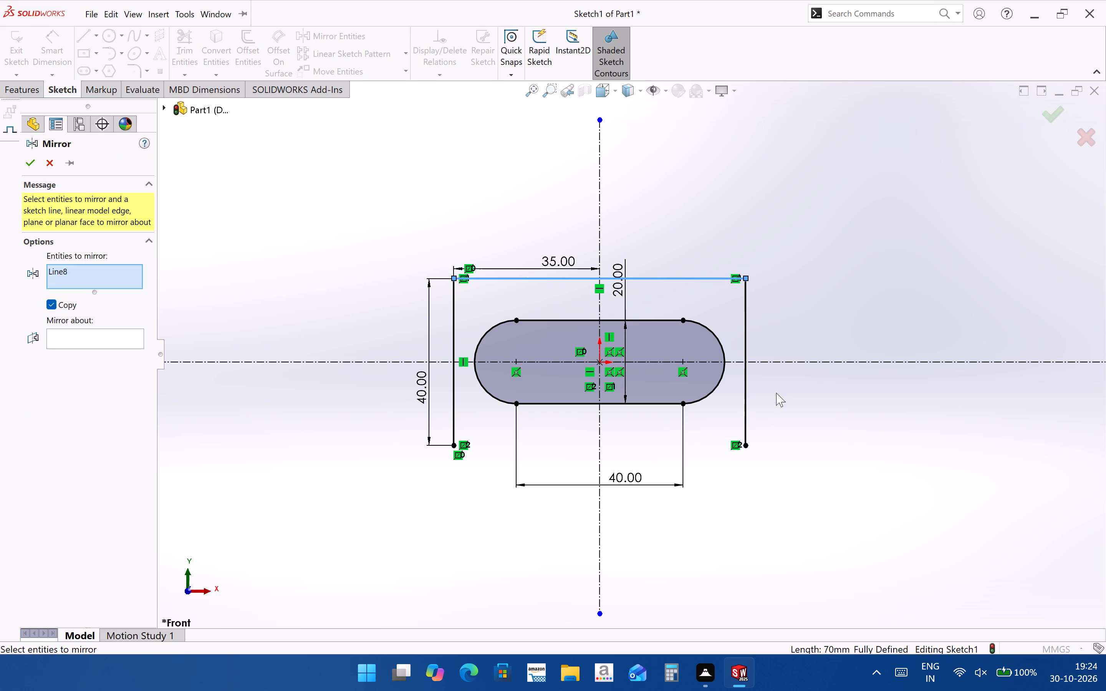
click(819, 363)
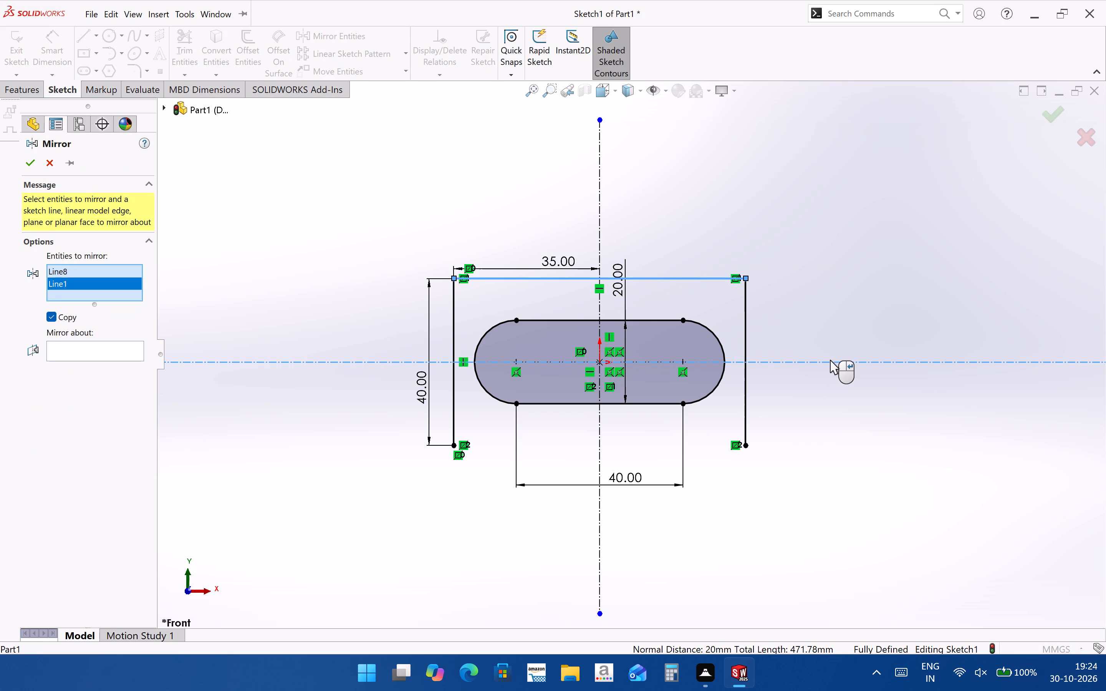
click(68, 281)
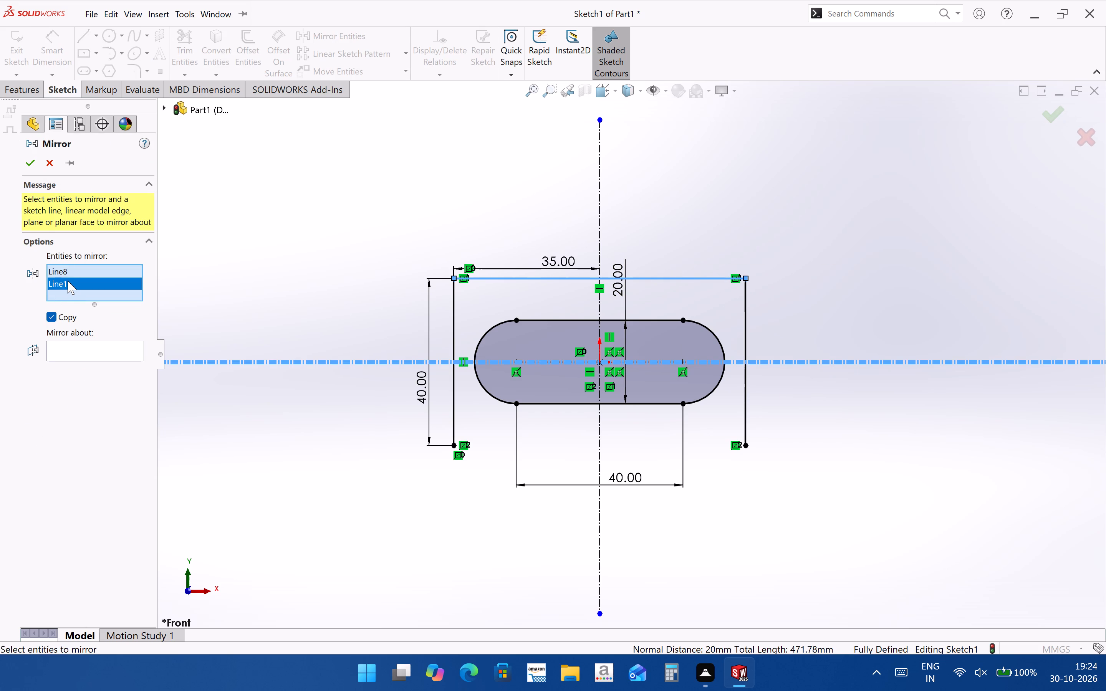
key(Delete)
click(105, 336)
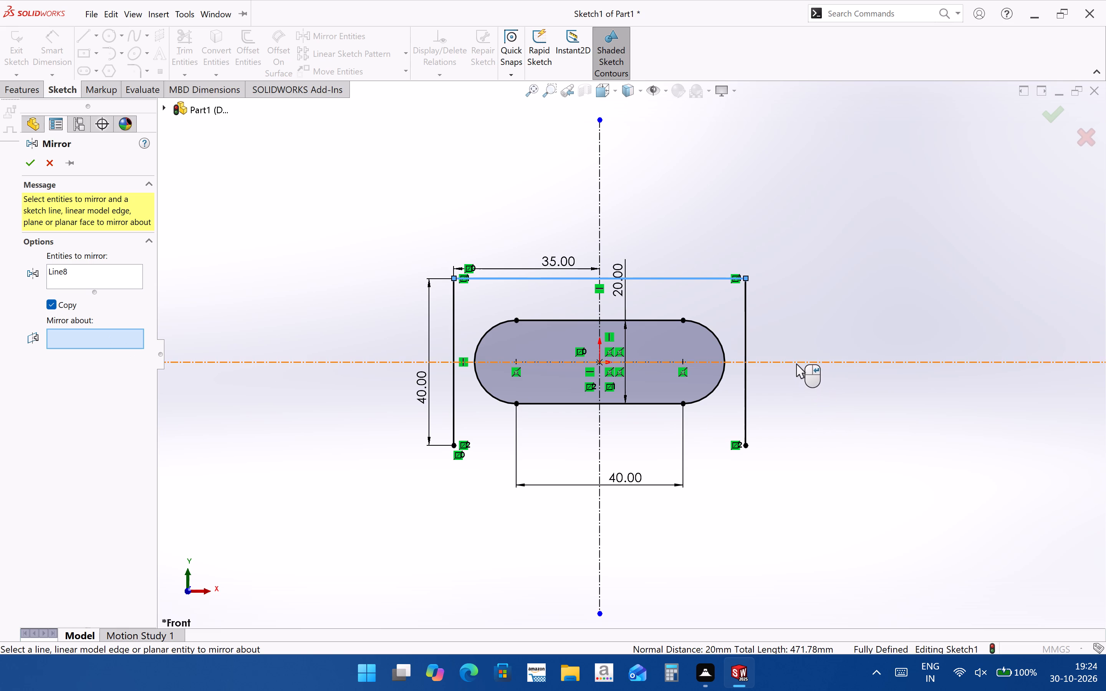
click(796, 364)
click(33, 168)
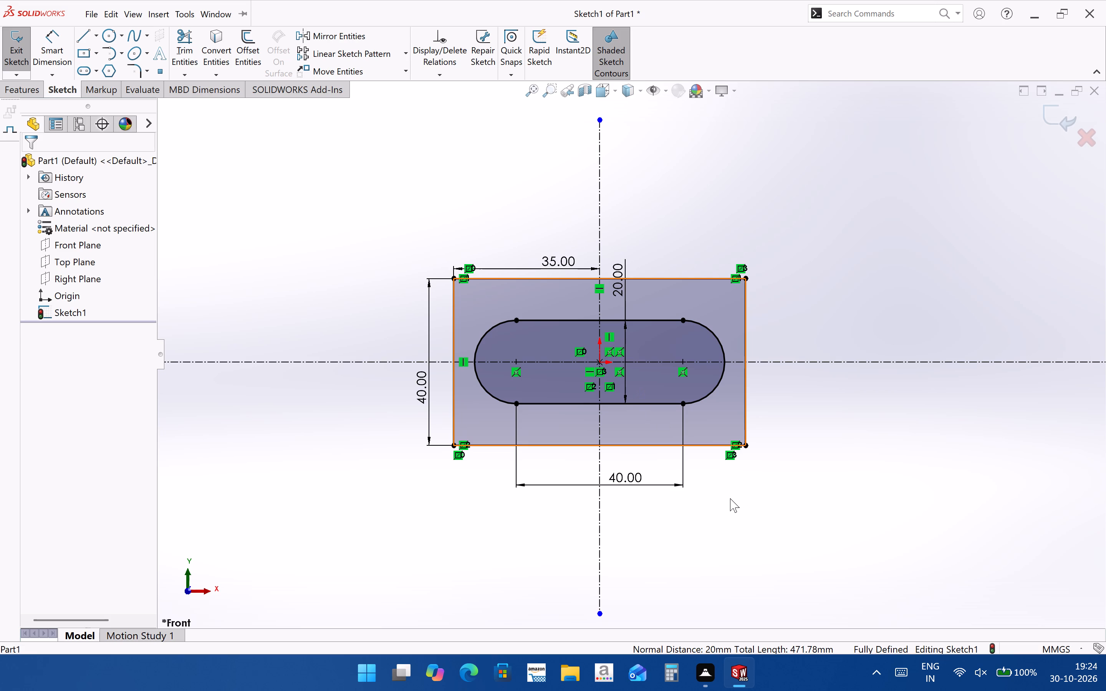
Extrude the sketched rectangle with its slot opening as a blind boss 30 mm deep.
scroll(641, 407, up, 3)
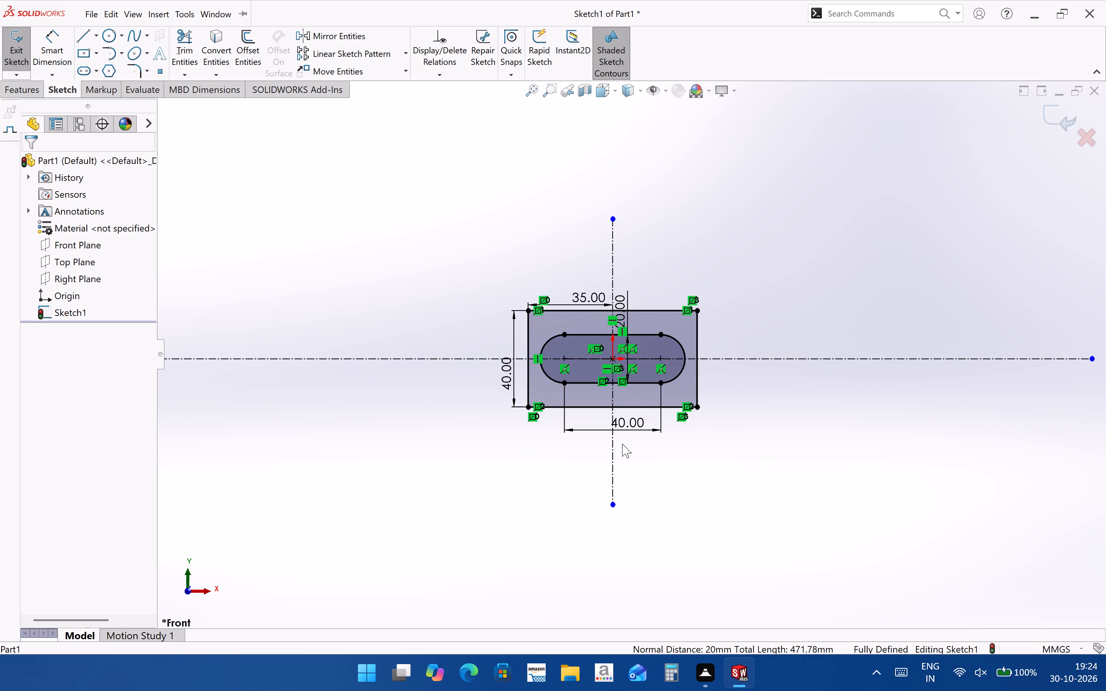
click(16, 87)
click(17, 41)
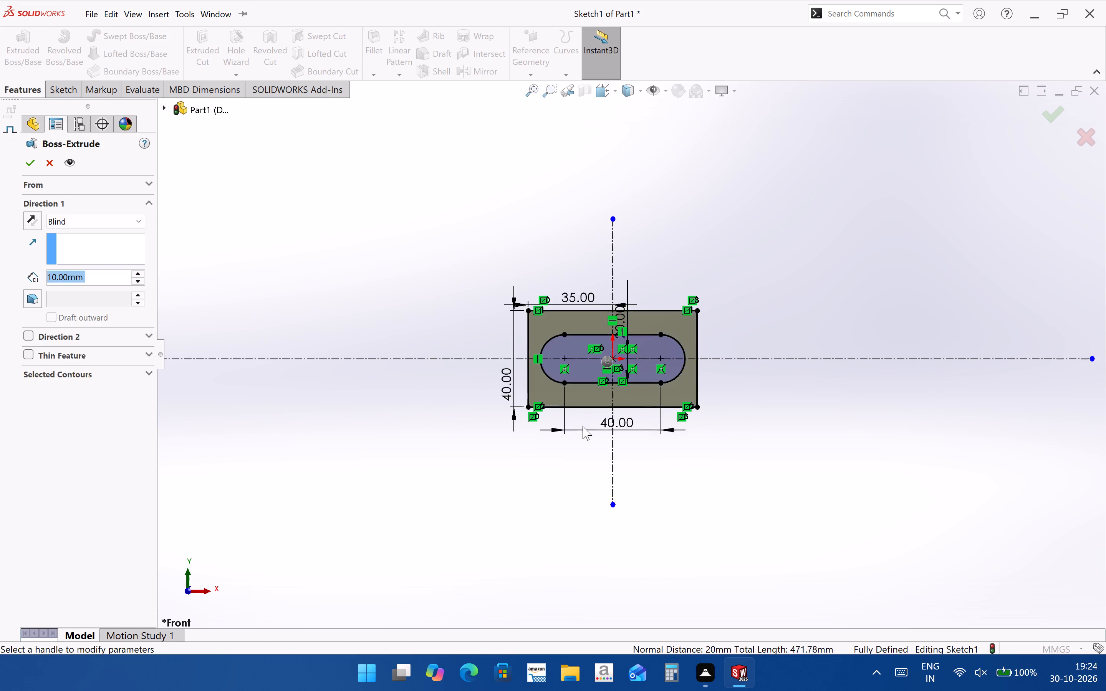
middle_drag(586, 428, 684, 247)
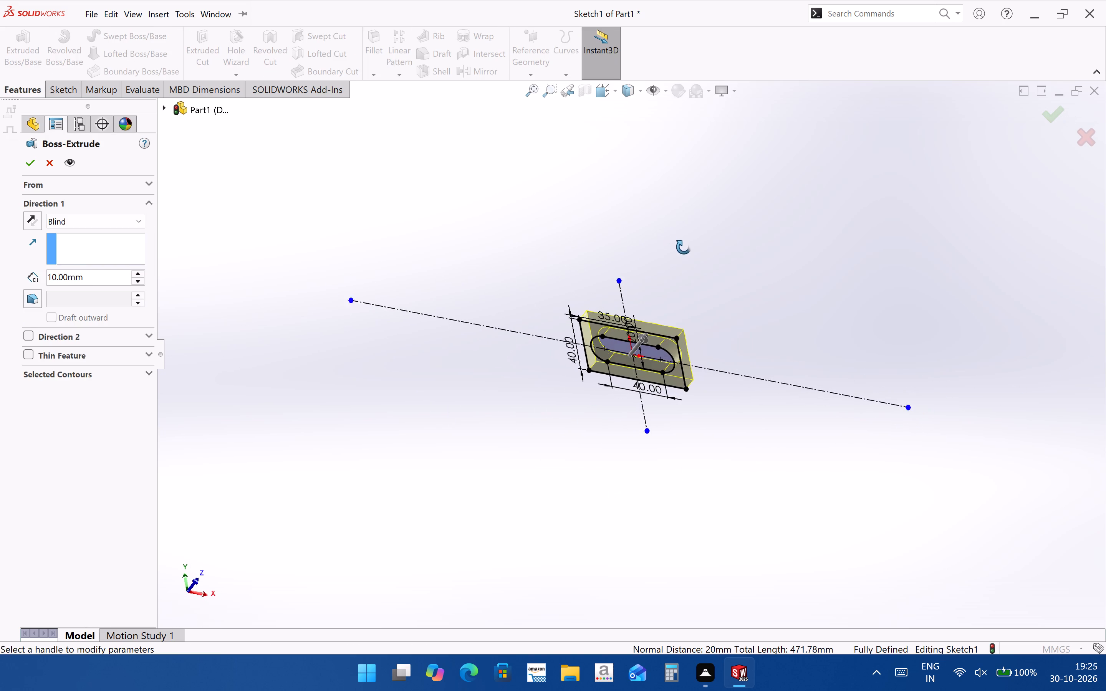
middle_drag(684, 247, 685, 248)
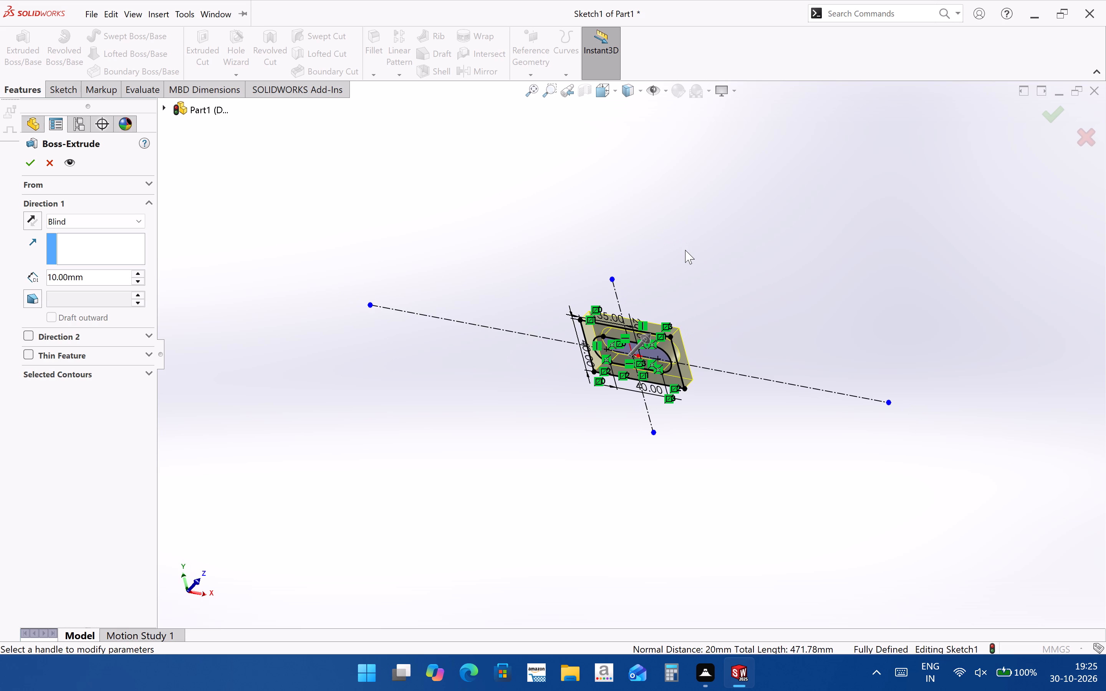
click(98, 278)
drag(101, 276, 29, 276)
drag(29, 276, 15, 276)
text(30)
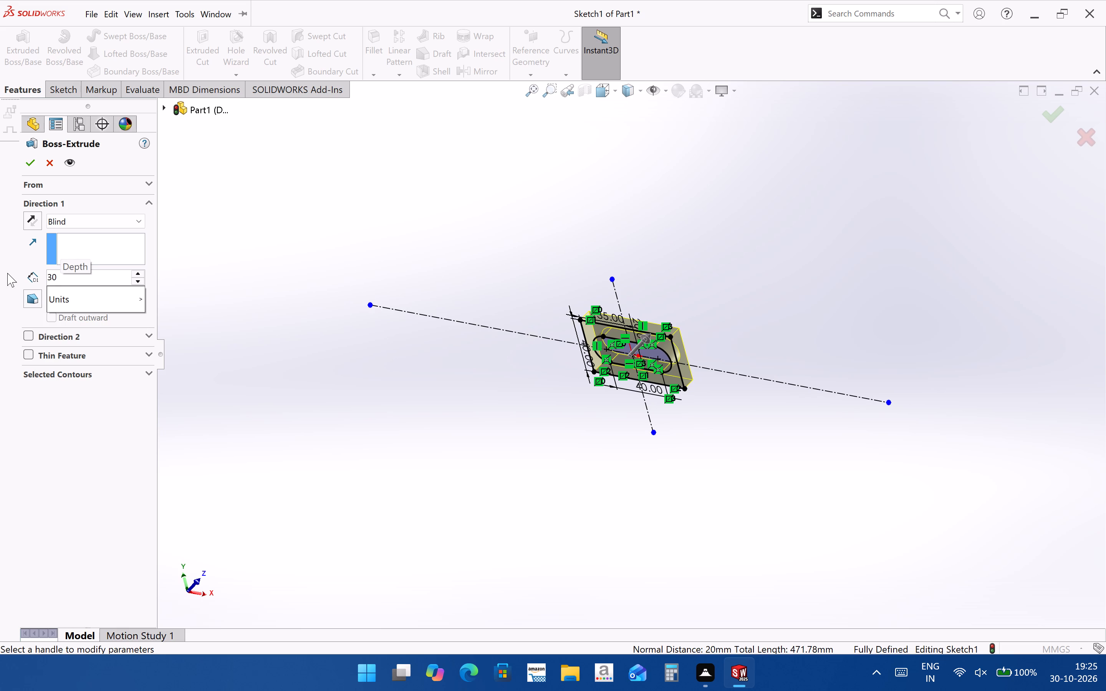
key(Return)
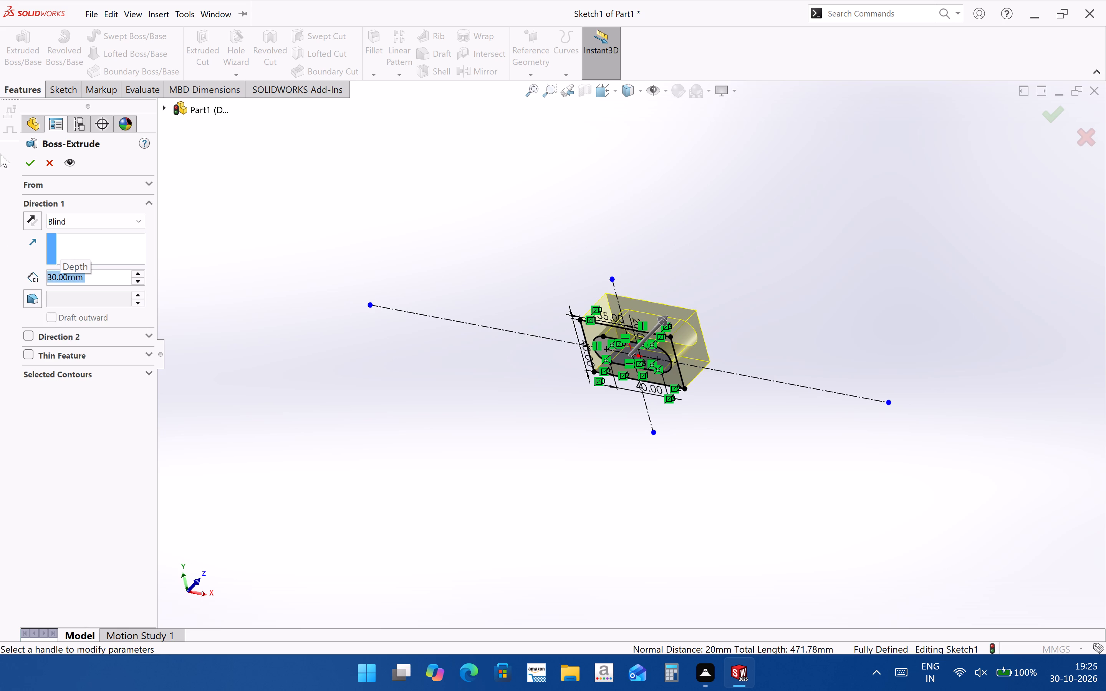
click(32, 154)
click(642, 422)
Examine the extruded block from several angles and check where the Front Plane lies relative to it.
scroll(652, 406, down, 3)
middle_drag(649, 388, 618, 452)
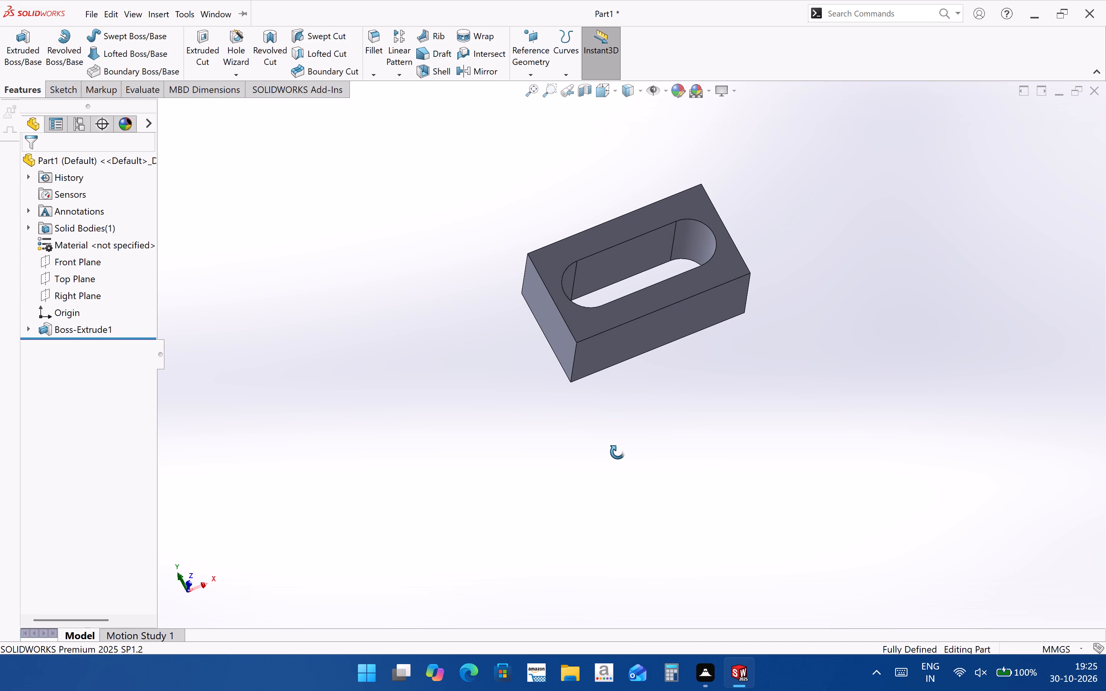
middle_drag(618, 452, 618, 451)
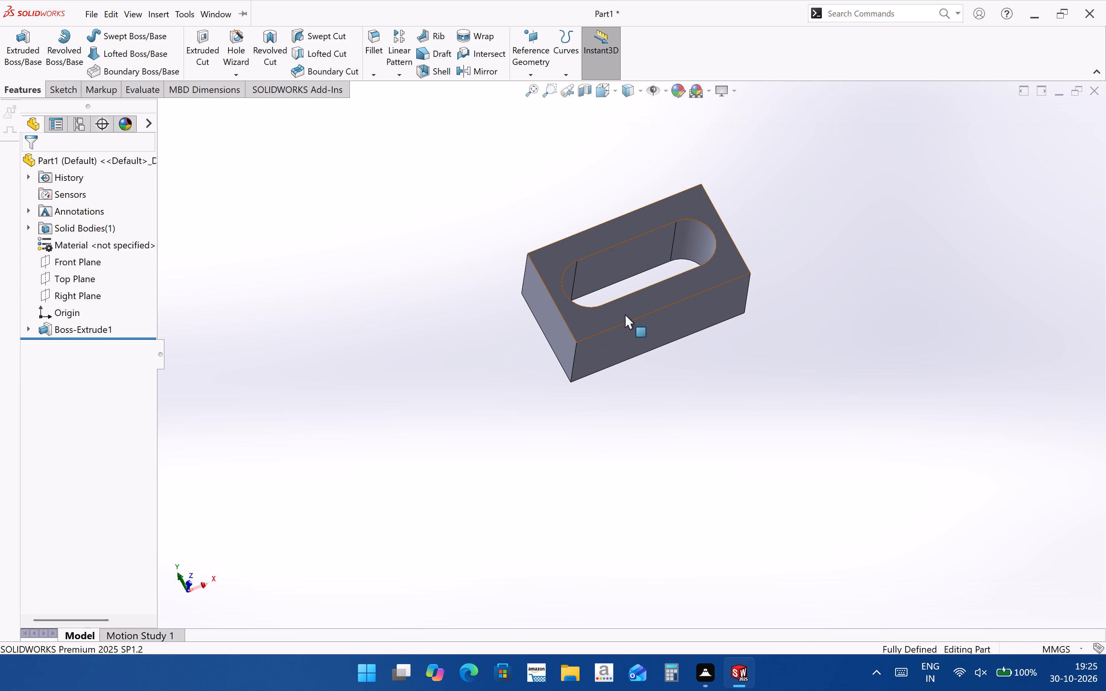
click(610, 314)
click(645, 483)
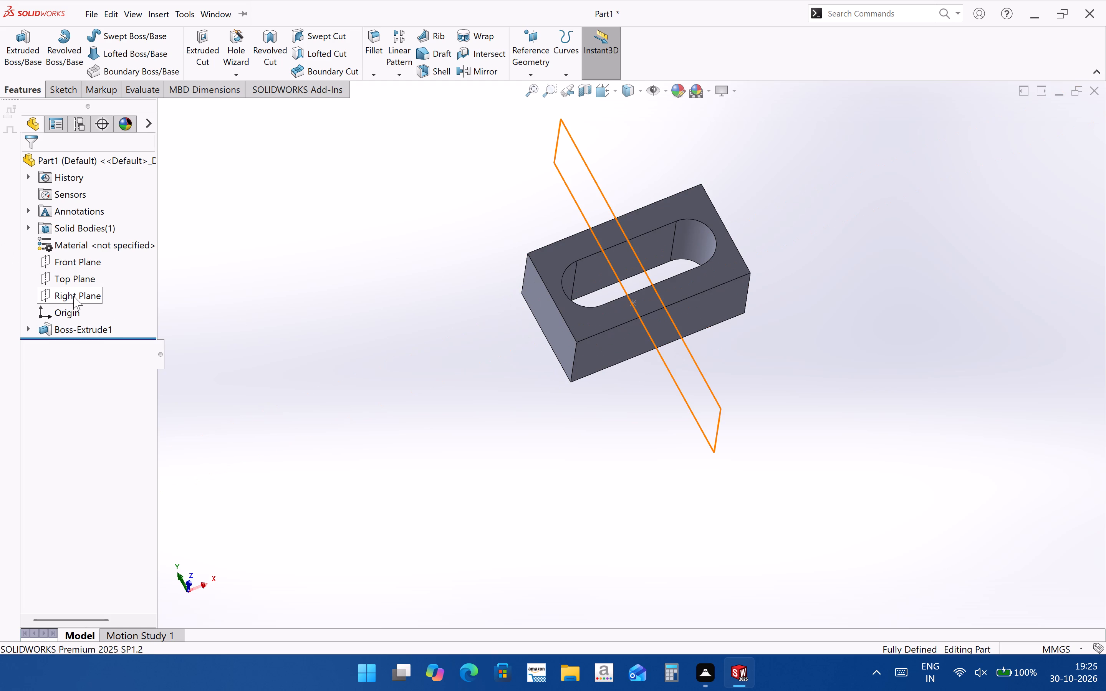
click(74, 266)
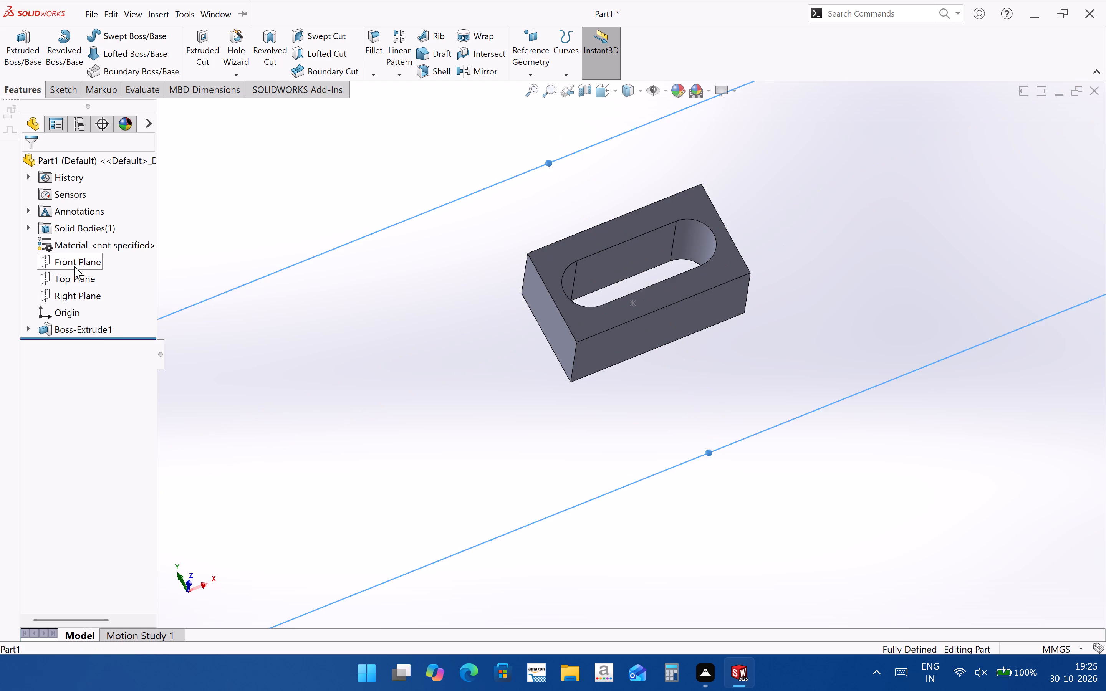
scroll(610, 448, up, 4)
middle_drag(607, 445, 560, 304)
middle_drag(609, 400, 604, 366)
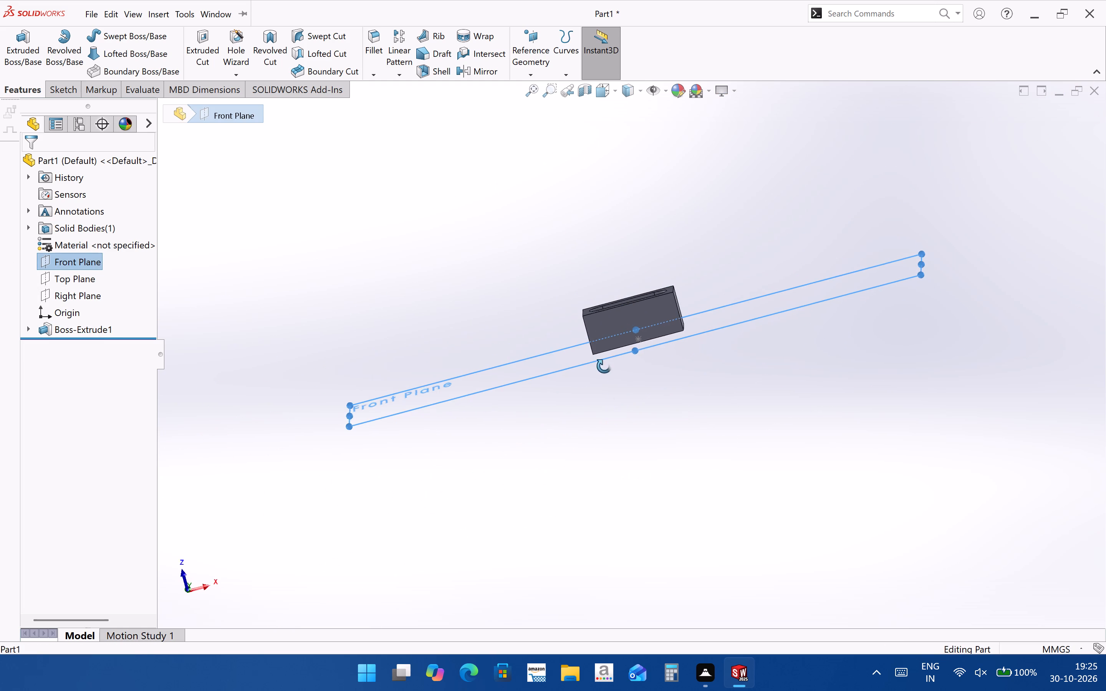
middle_drag(604, 366, 708, 428)
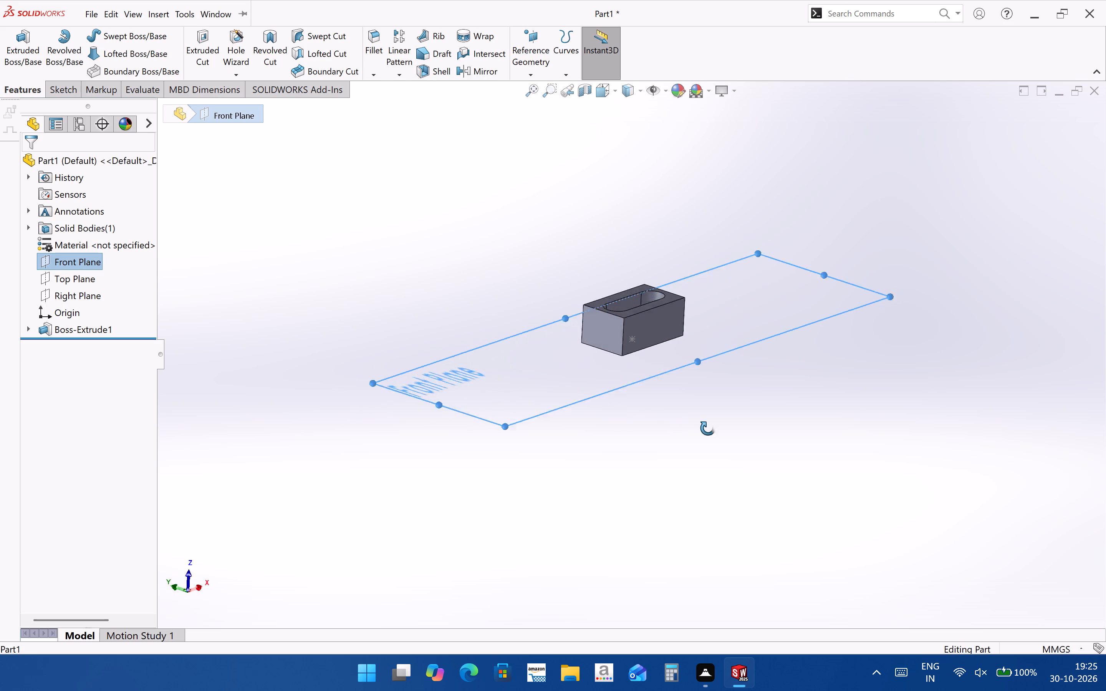
middle_drag(708, 428, 717, 419)
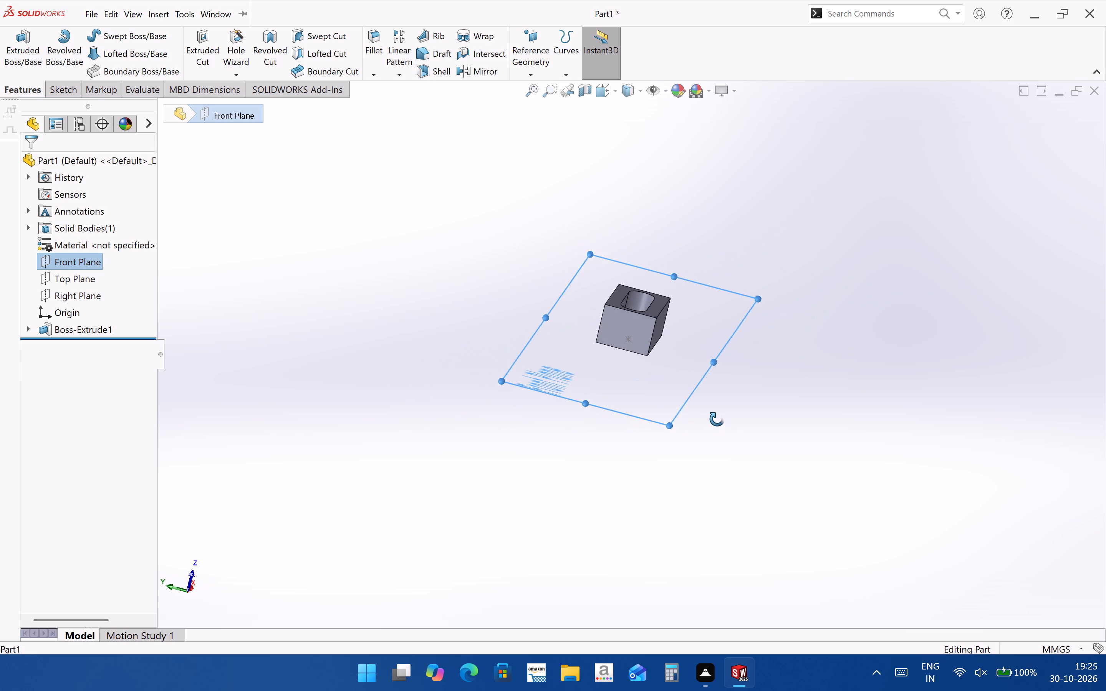
middle_drag(717, 419, 634, 420)
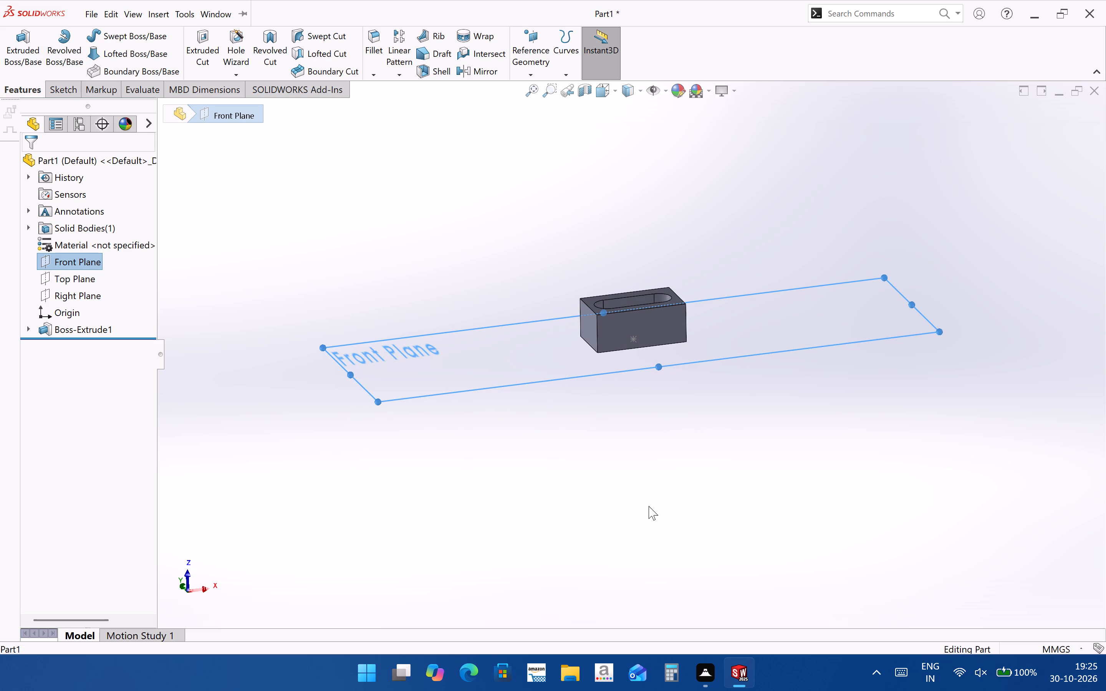
key(Escape)
Create a reference plane midway between the block's two opposite slotted faces.
scroll(587, 371, down, 3)
middle_drag(625, 327, 636, 371)
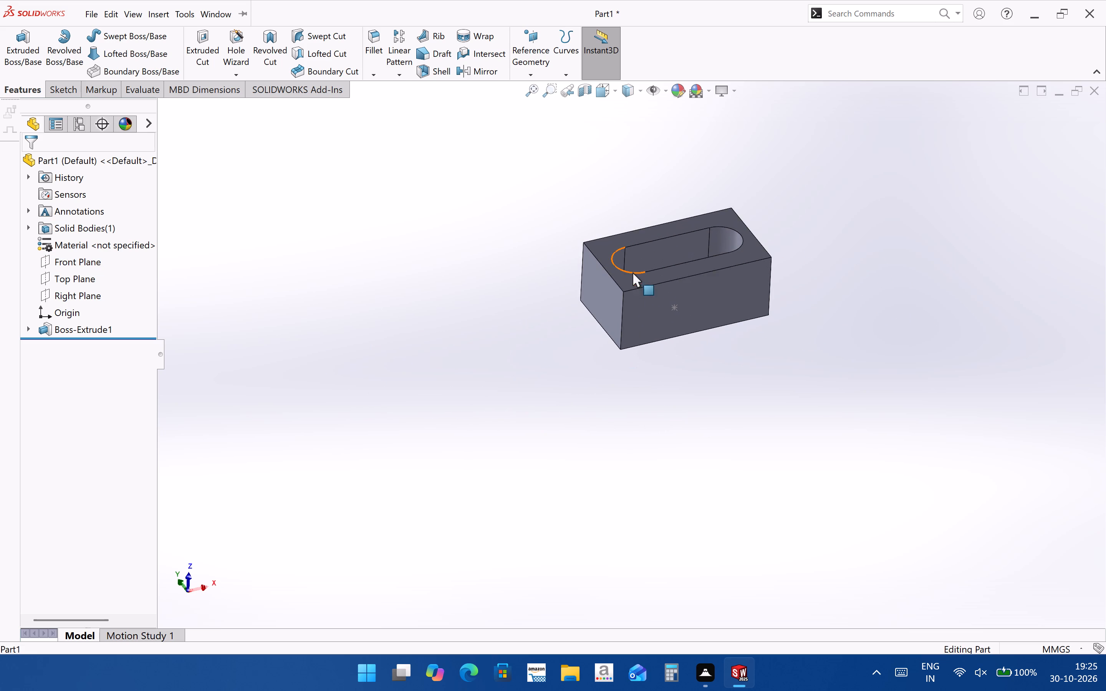
click(632, 283)
middle_drag(647, 366, 653, 159)
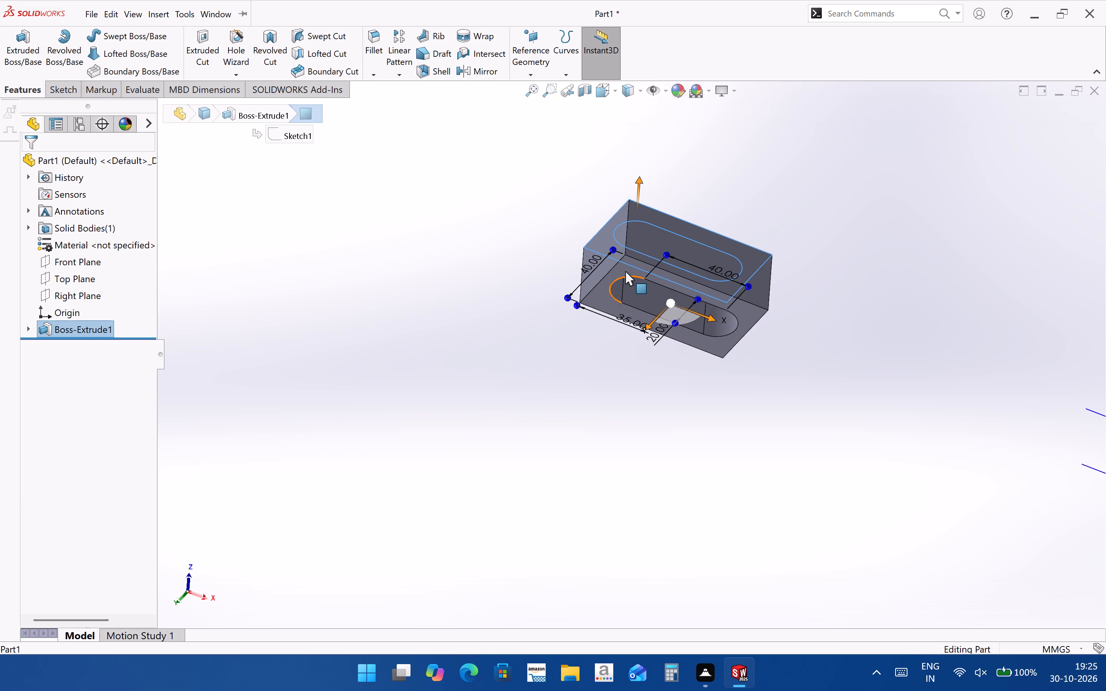
ctrl+click(625, 270)
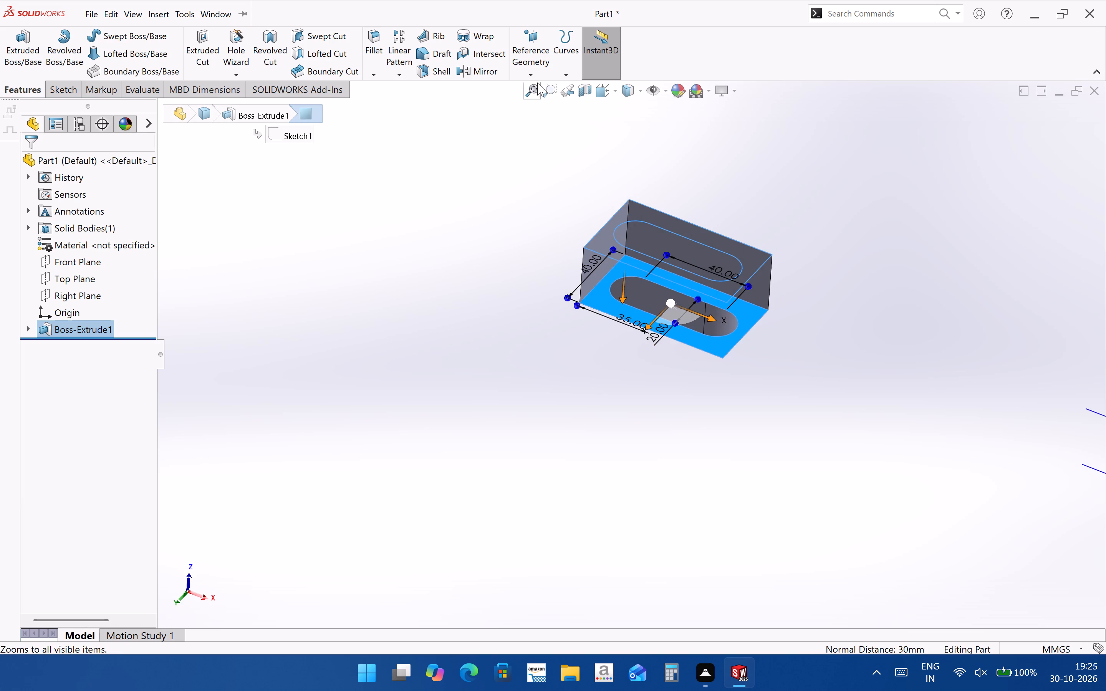
click(537, 73)
click(540, 82)
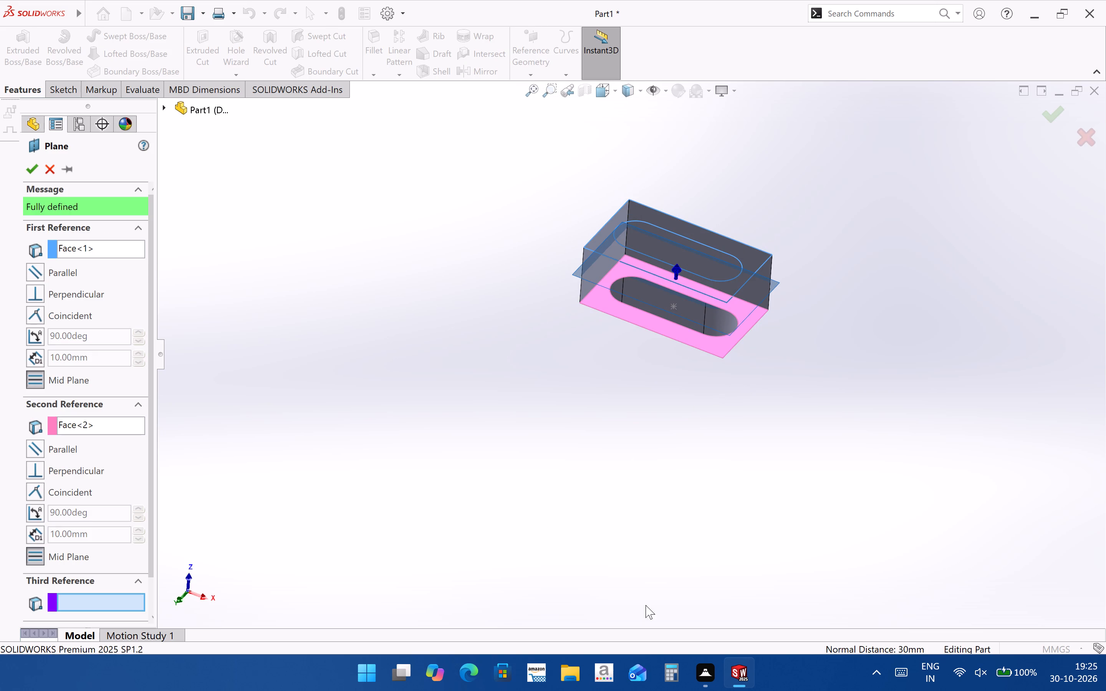
middle_drag(616, 298, 607, 390)
click(31, 170)
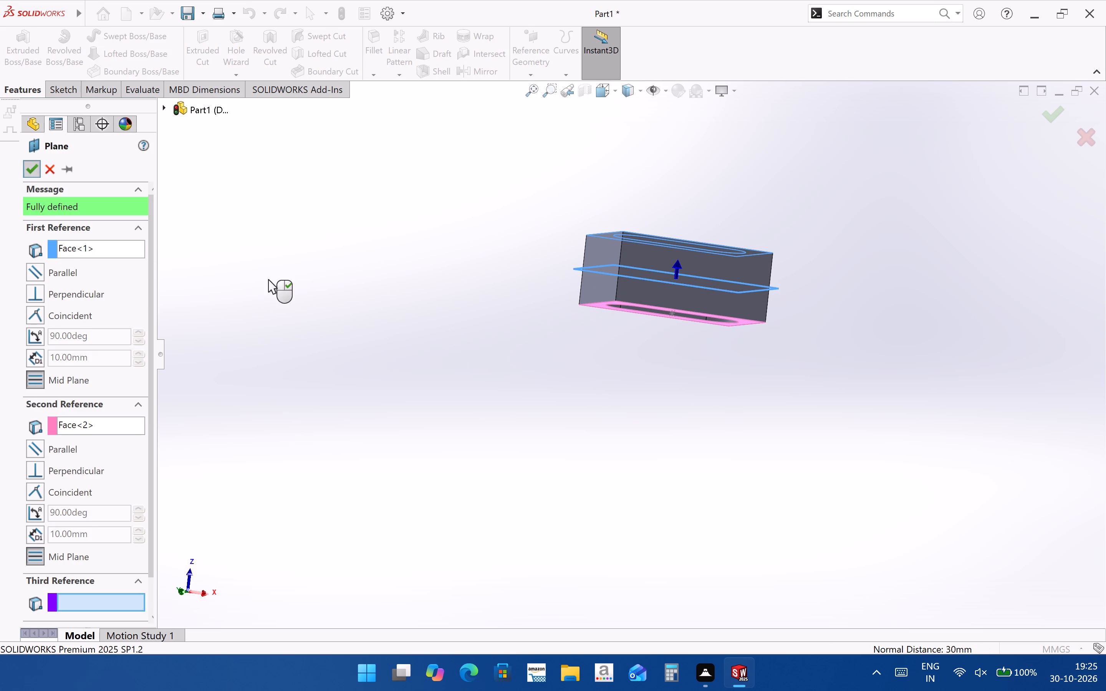
click(523, 380)
Start a new sketch on the mid plane, viewed normal to the plane.
middle_drag(522, 375, 475, 496)
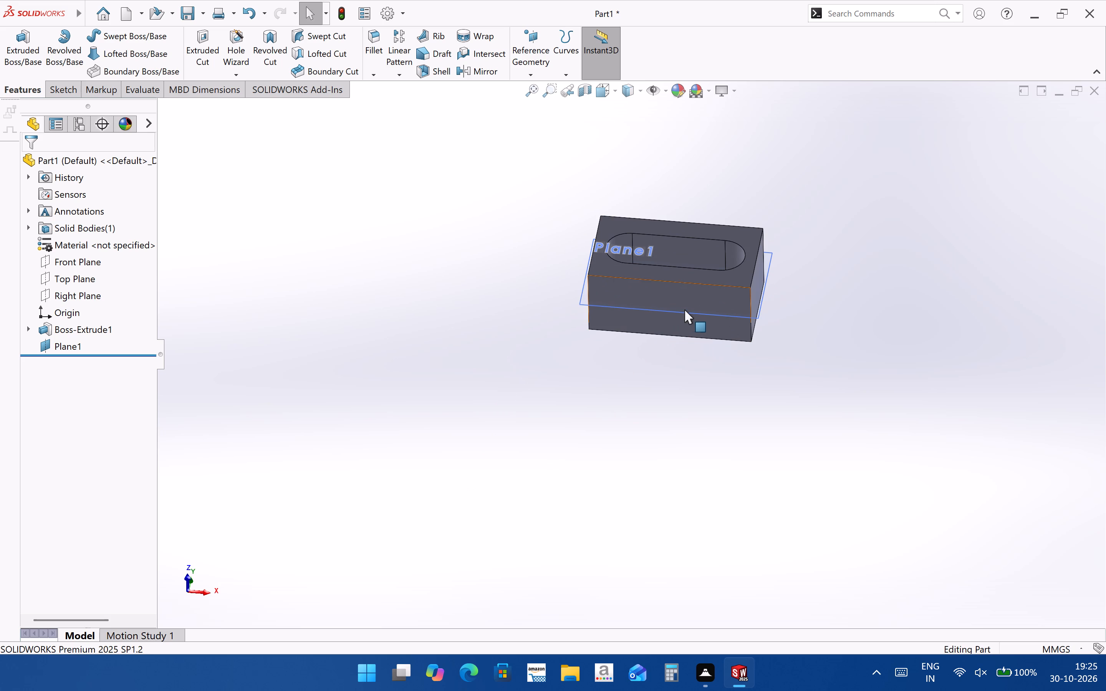
click(688, 311)
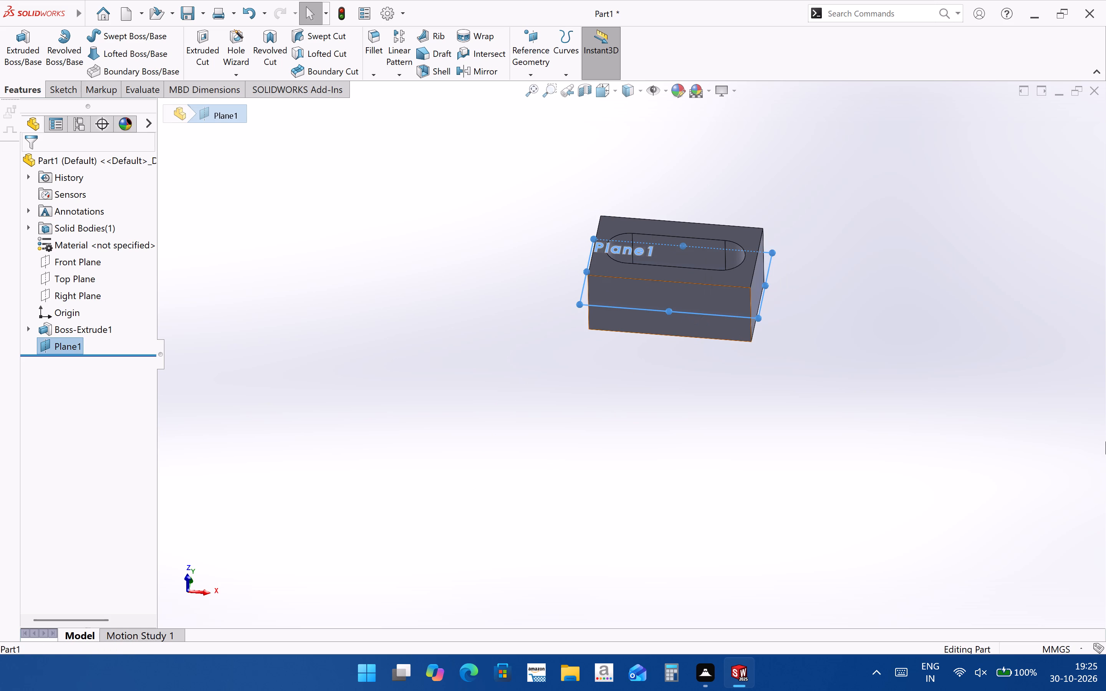
key(ctrl+8)
scroll(848, 458, up, 3)
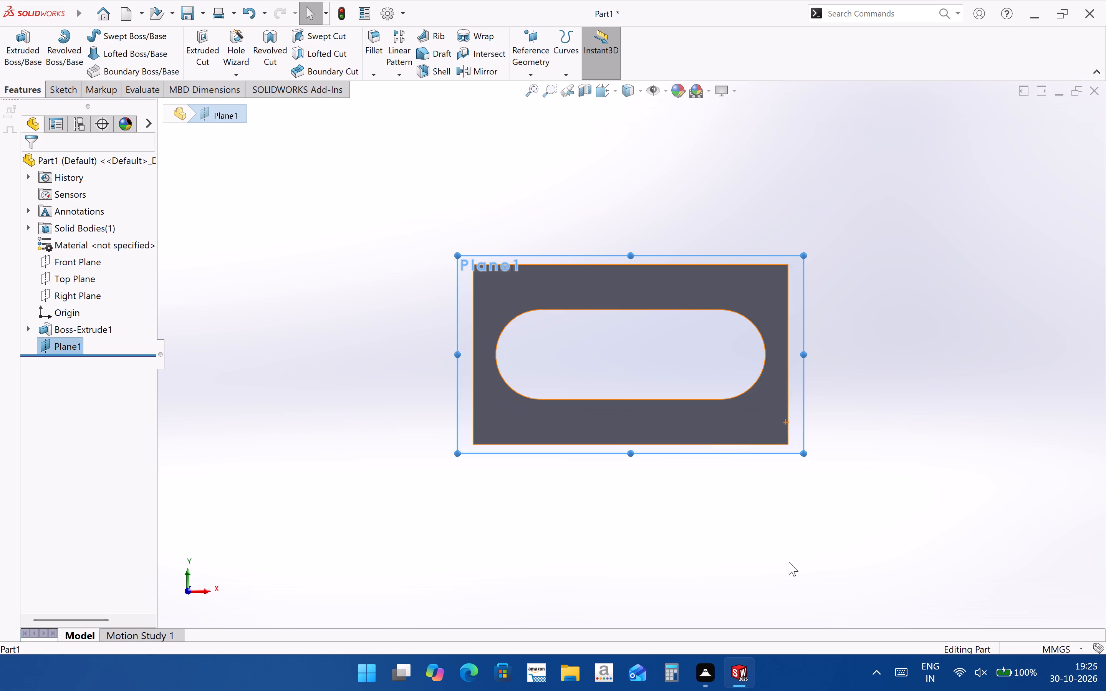
click(43, 347)
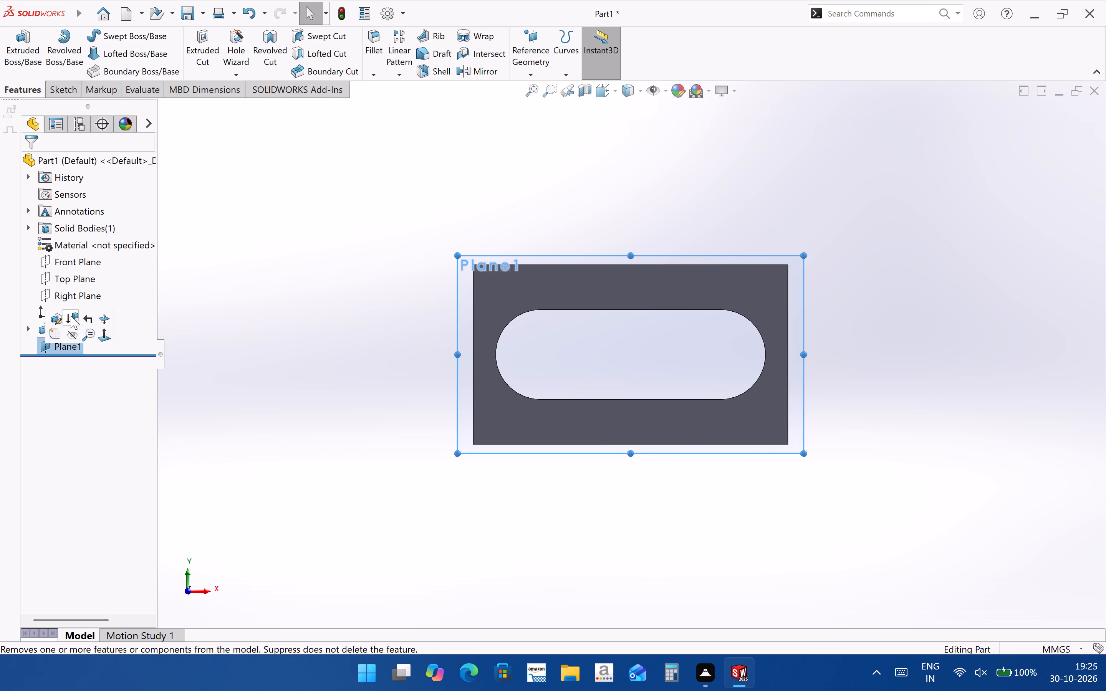
click(52, 336)
Draw a horizontal centerline about 174 mm long through the origin, extending past both ends of the block.
scroll(593, 471, up, 4)
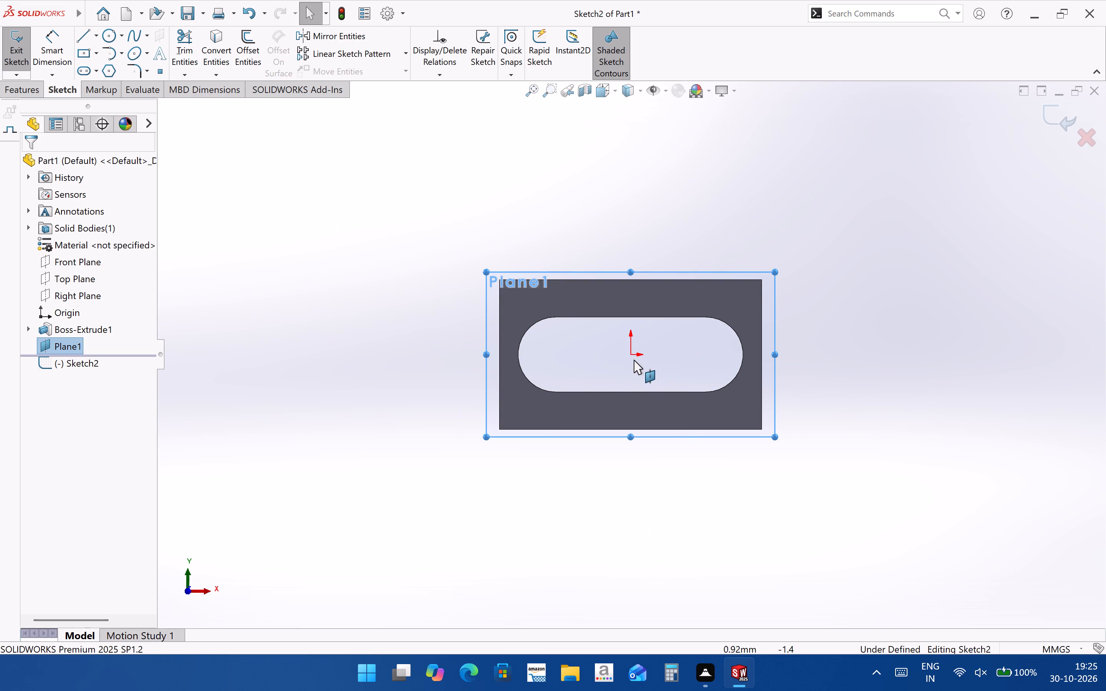
click(95, 36)
click(107, 73)
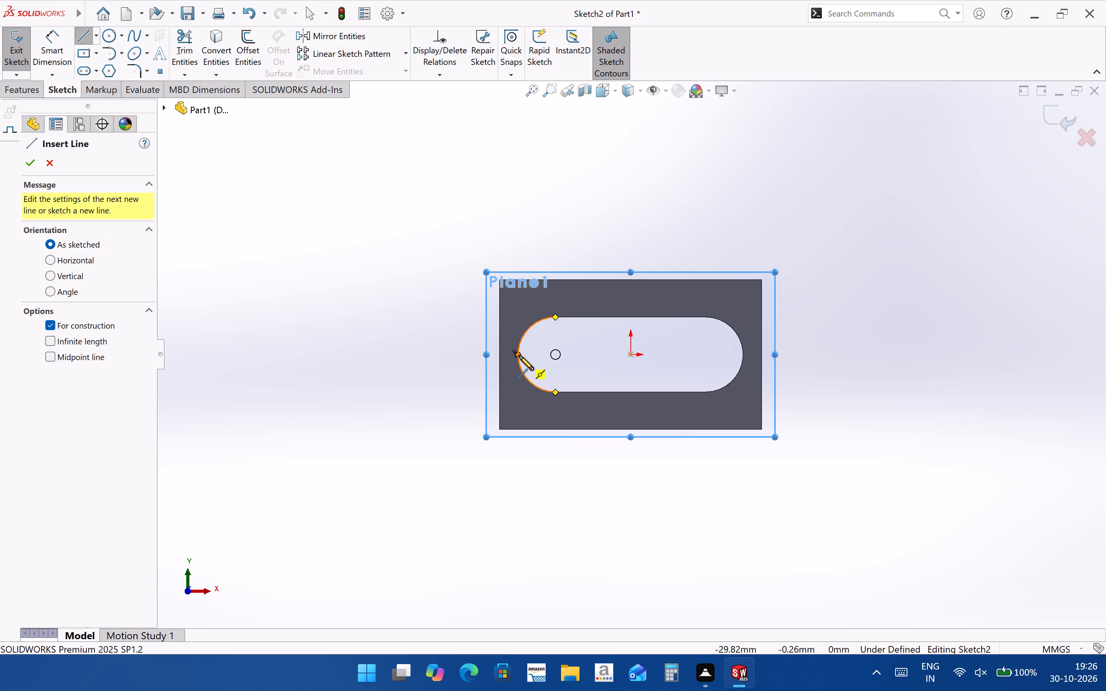
click(341, 357)
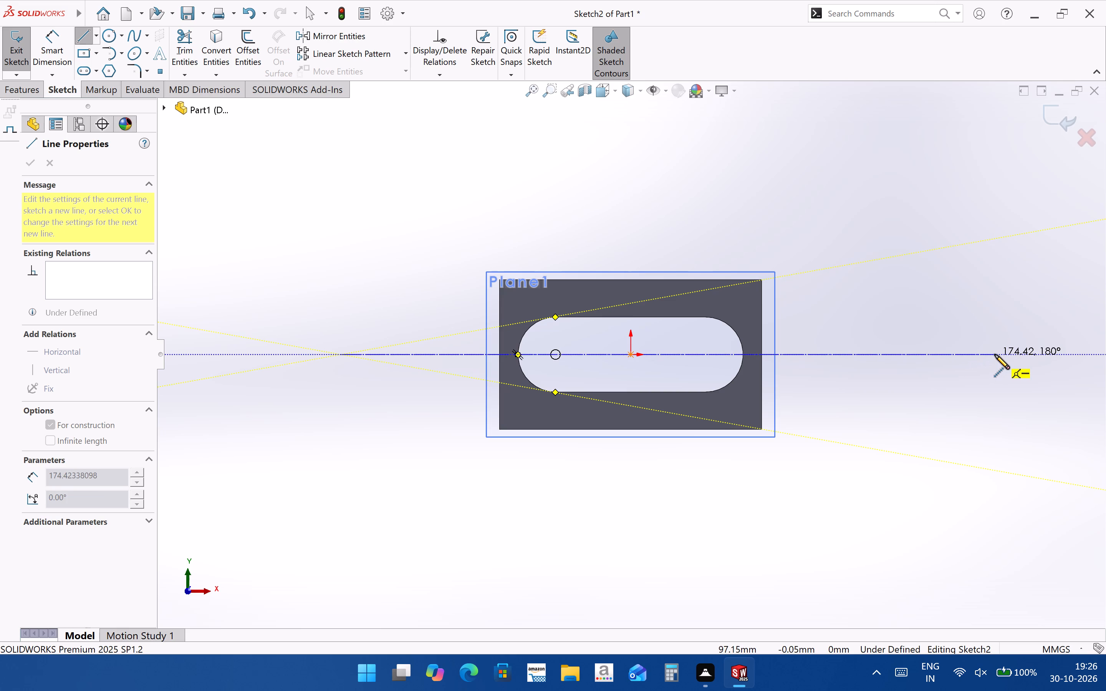
click(995, 354)
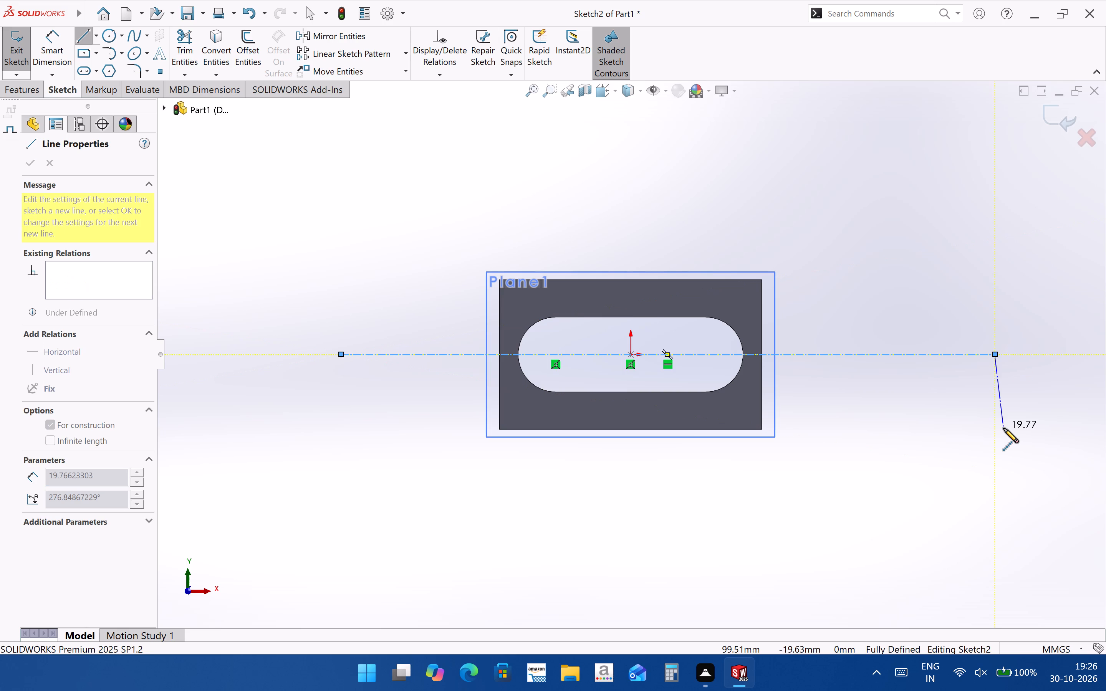
key(Escape)
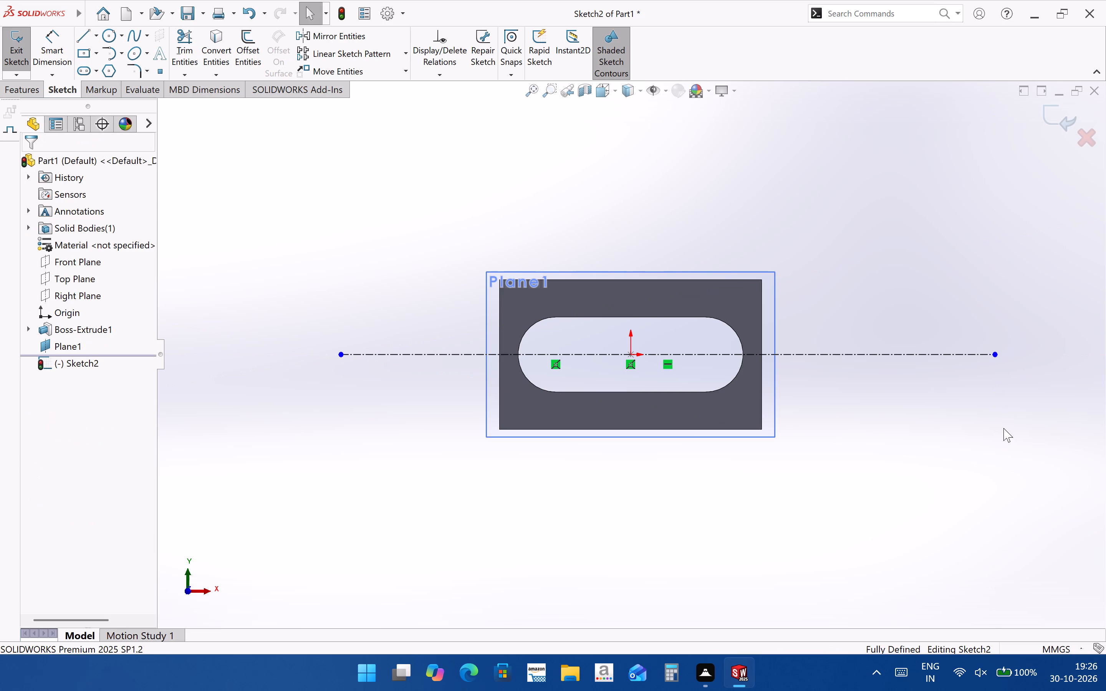
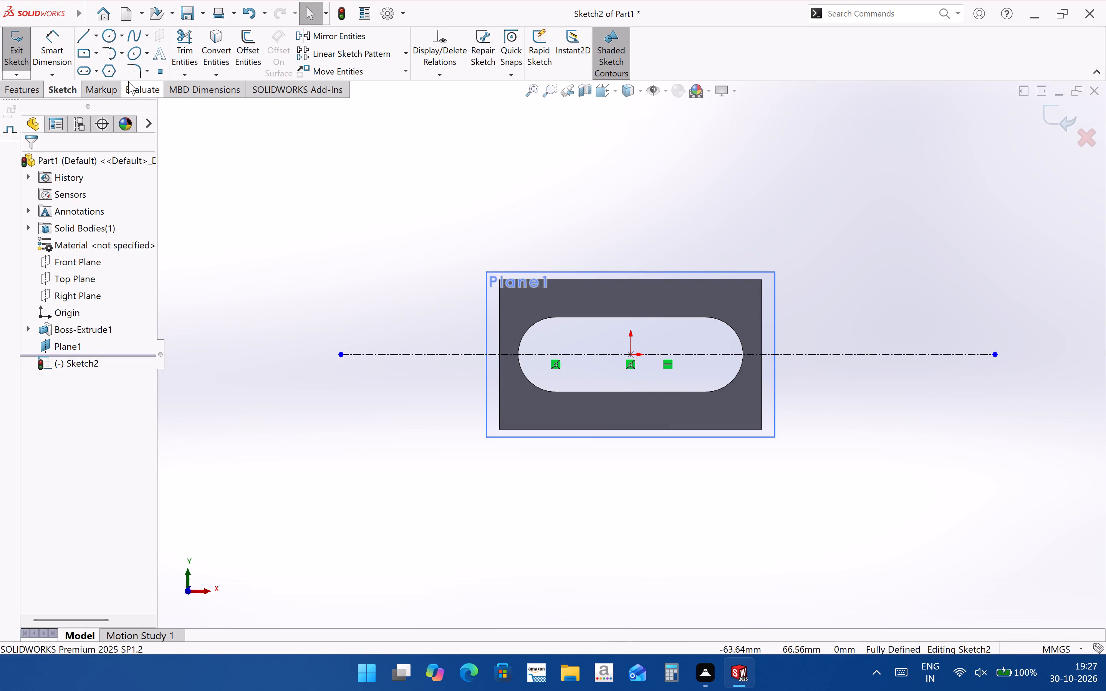
Sketch a vertical straight slot about 12.7 mm wide and 20.7 mm between centers, beside the block and across the centerline.
click(86, 71)
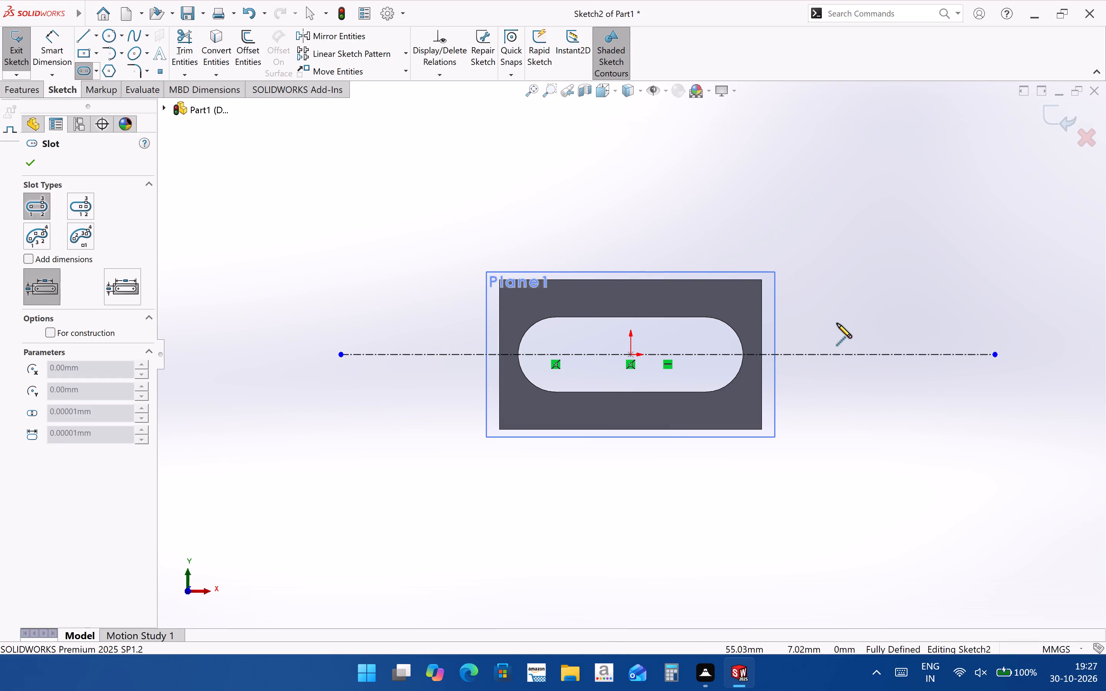
click(837, 321)
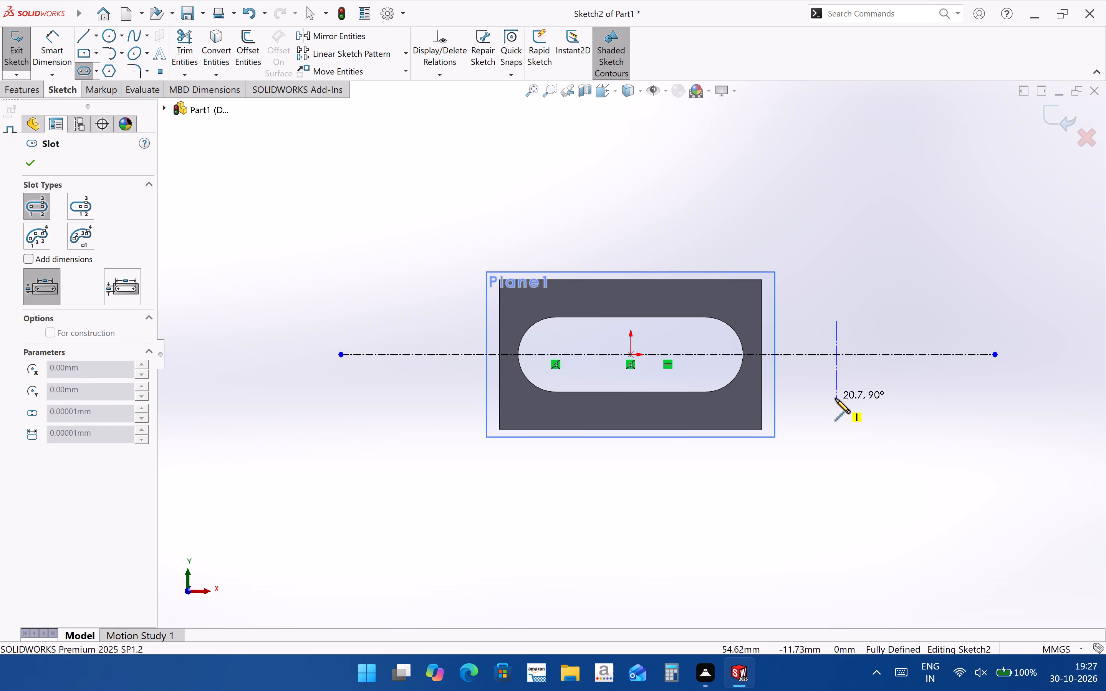
click(835, 398)
click(813, 325)
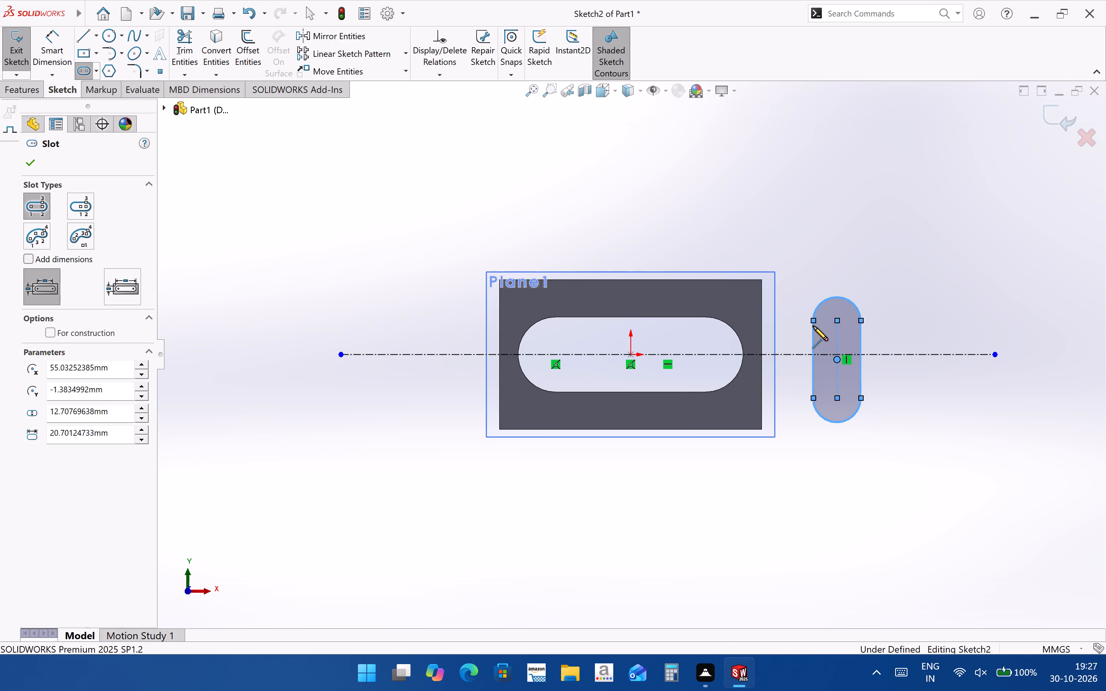
key(Escape)
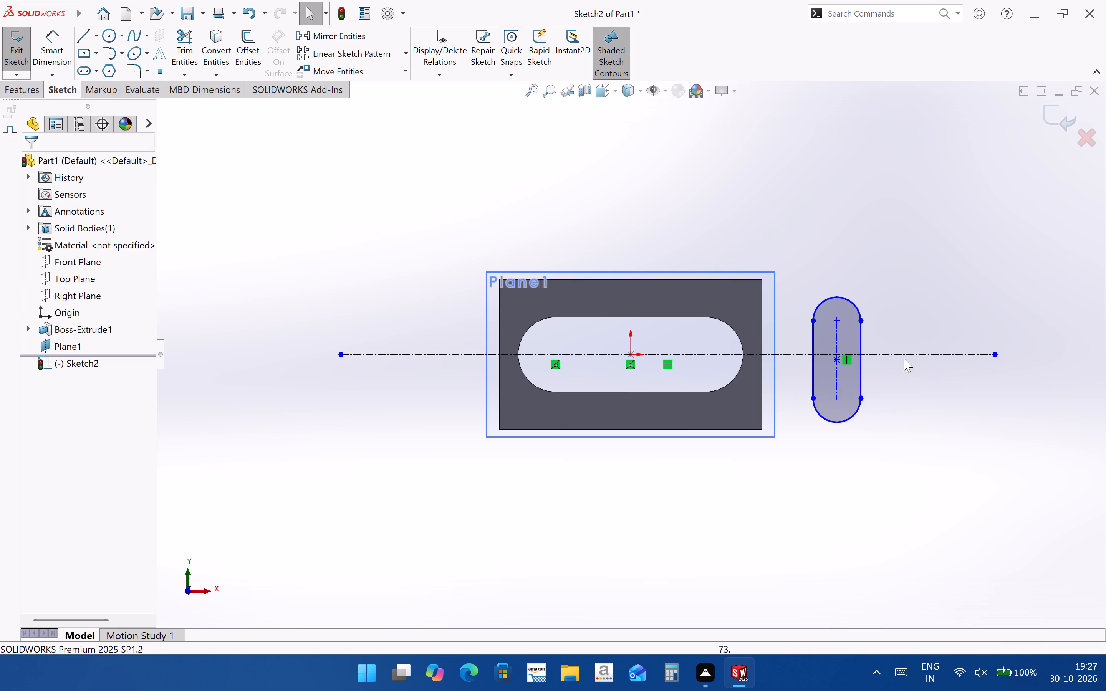
Make the vertical slot's center point coincident with the horizontal centerline.
scroll(869, 356, down, 2)
click(796, 364)
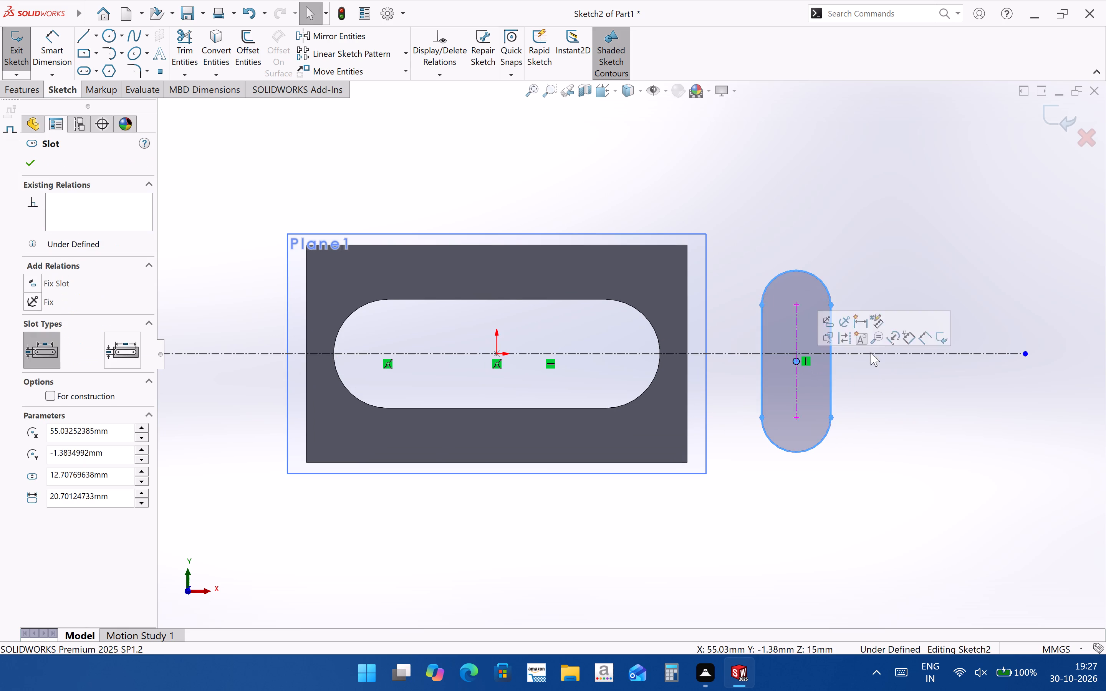
ctrl+click(897, 352)
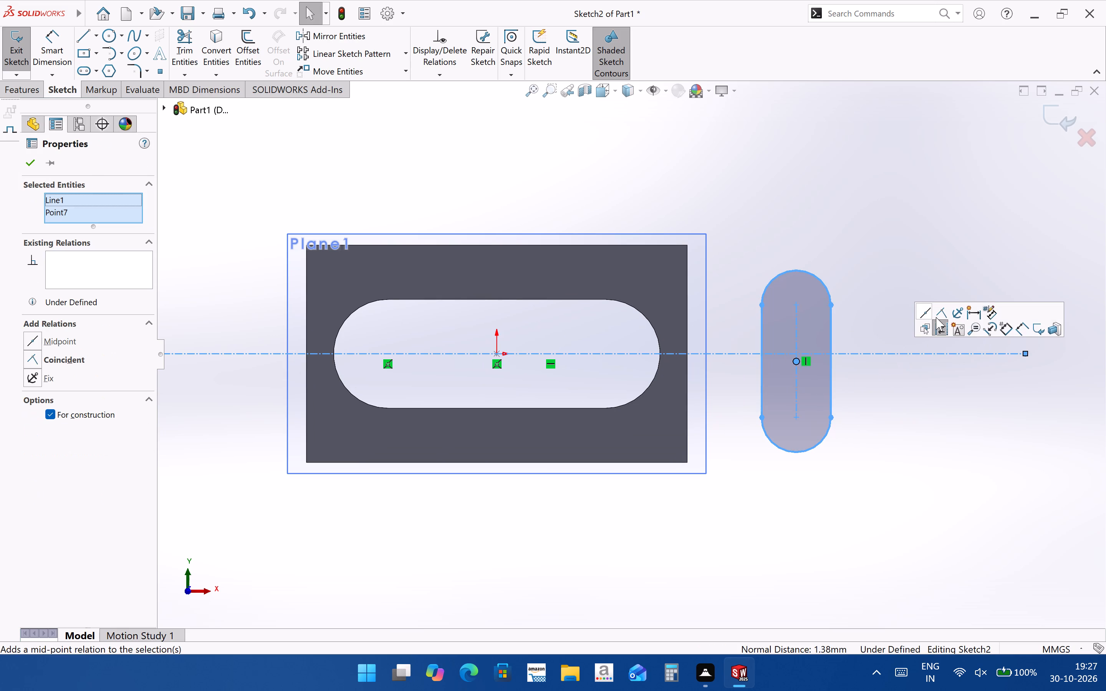
click(936, 317)
click(882, 446)
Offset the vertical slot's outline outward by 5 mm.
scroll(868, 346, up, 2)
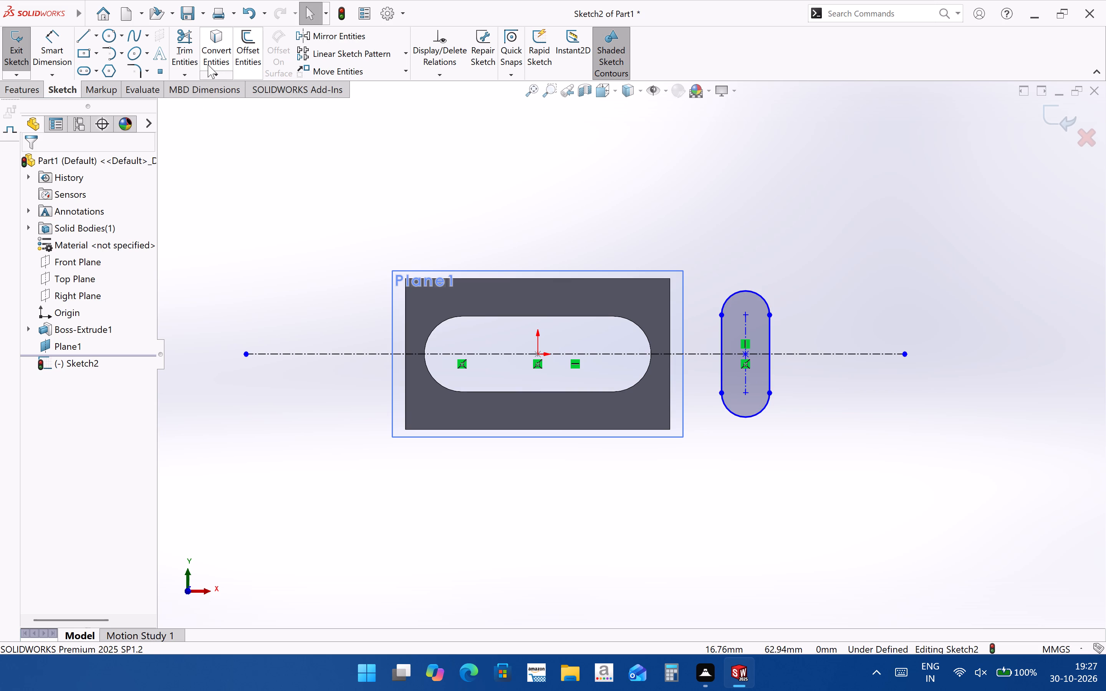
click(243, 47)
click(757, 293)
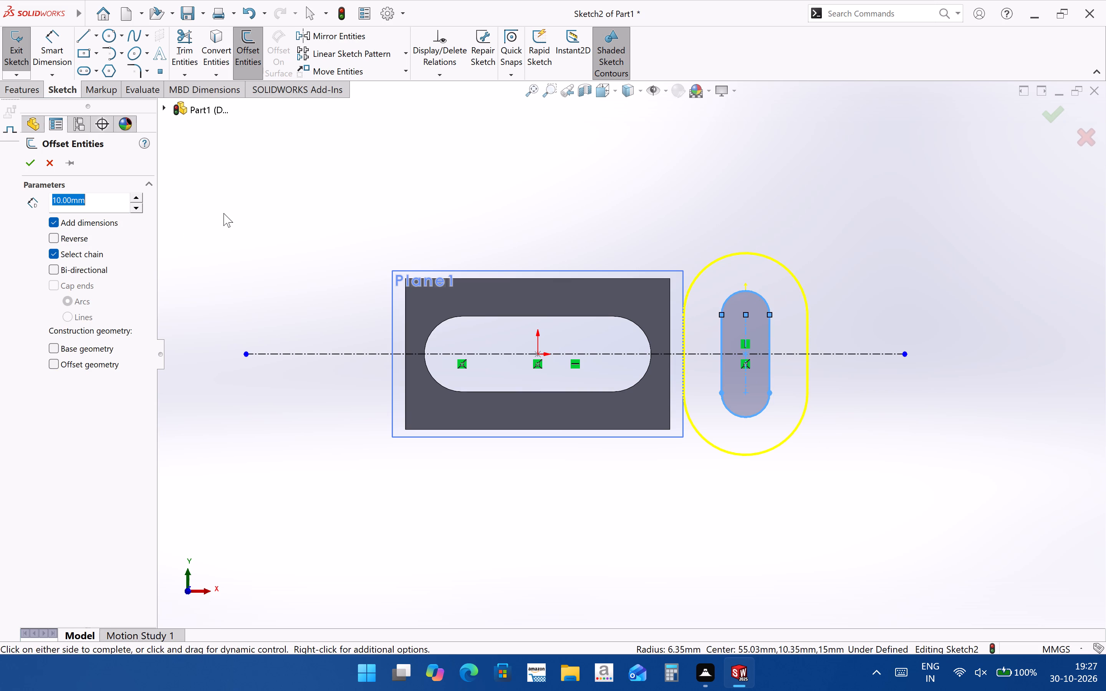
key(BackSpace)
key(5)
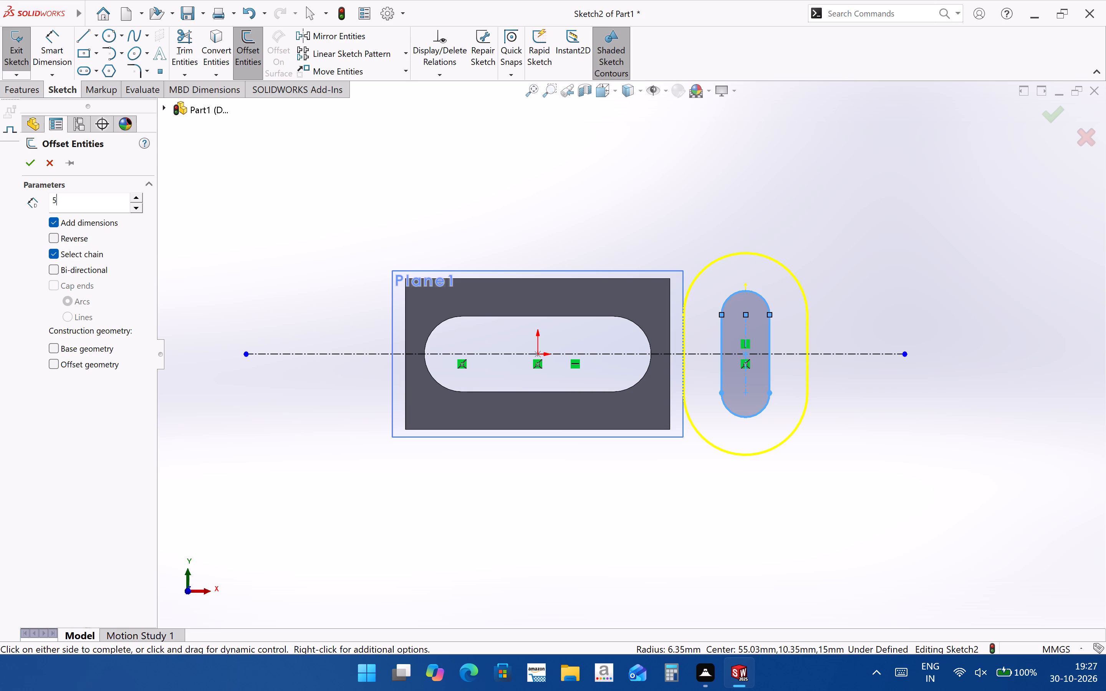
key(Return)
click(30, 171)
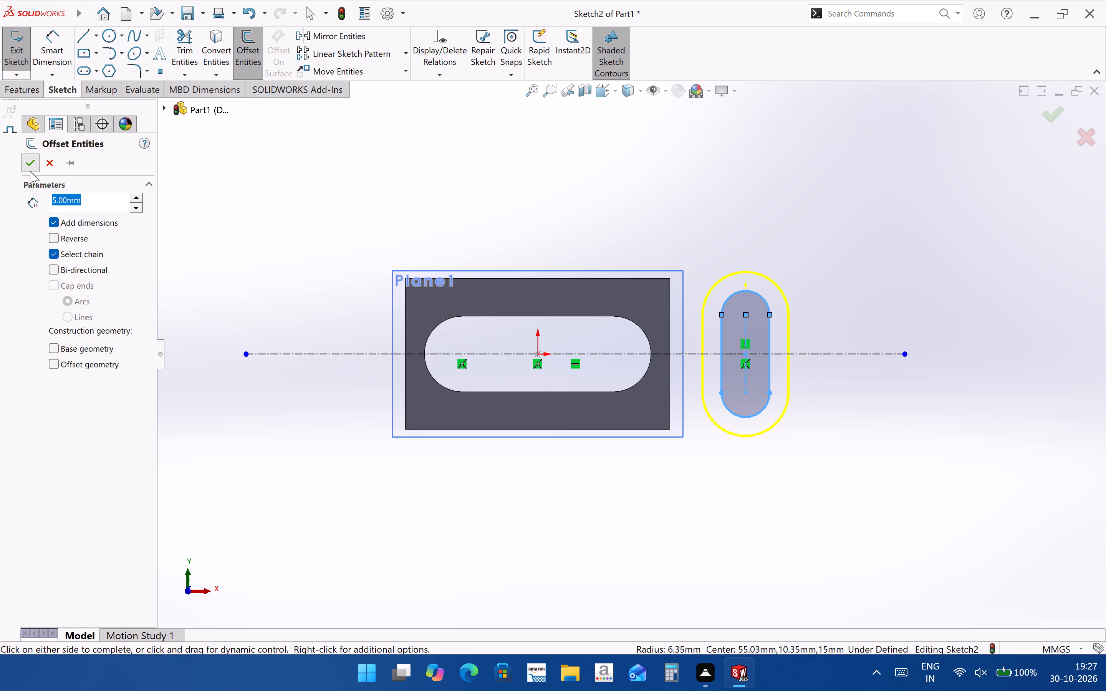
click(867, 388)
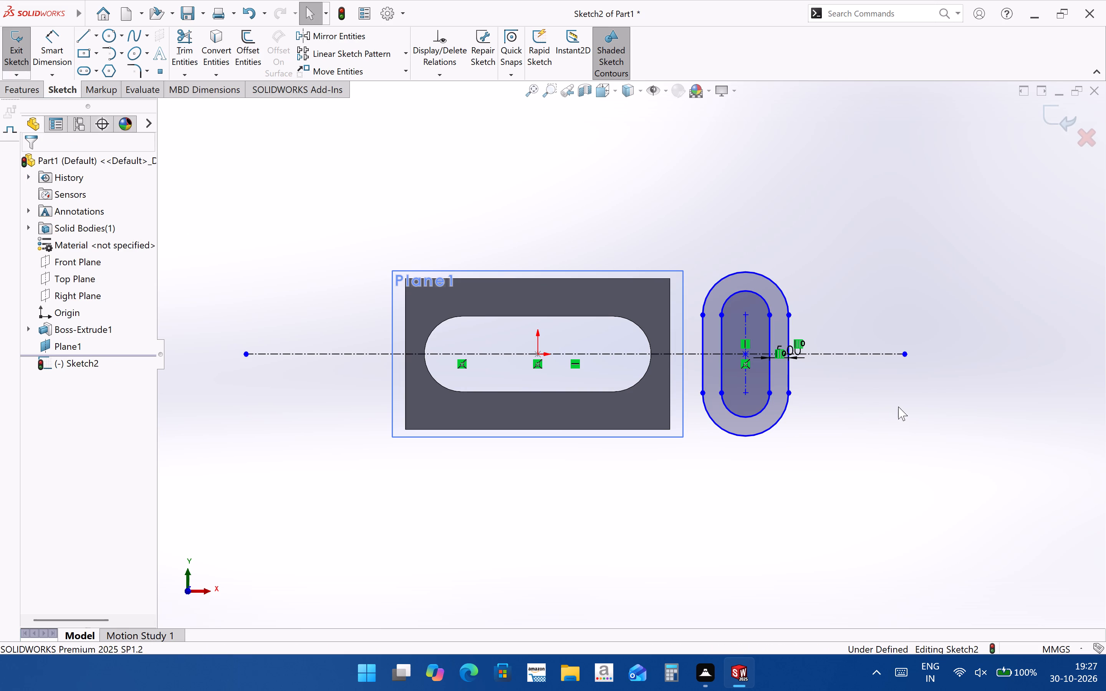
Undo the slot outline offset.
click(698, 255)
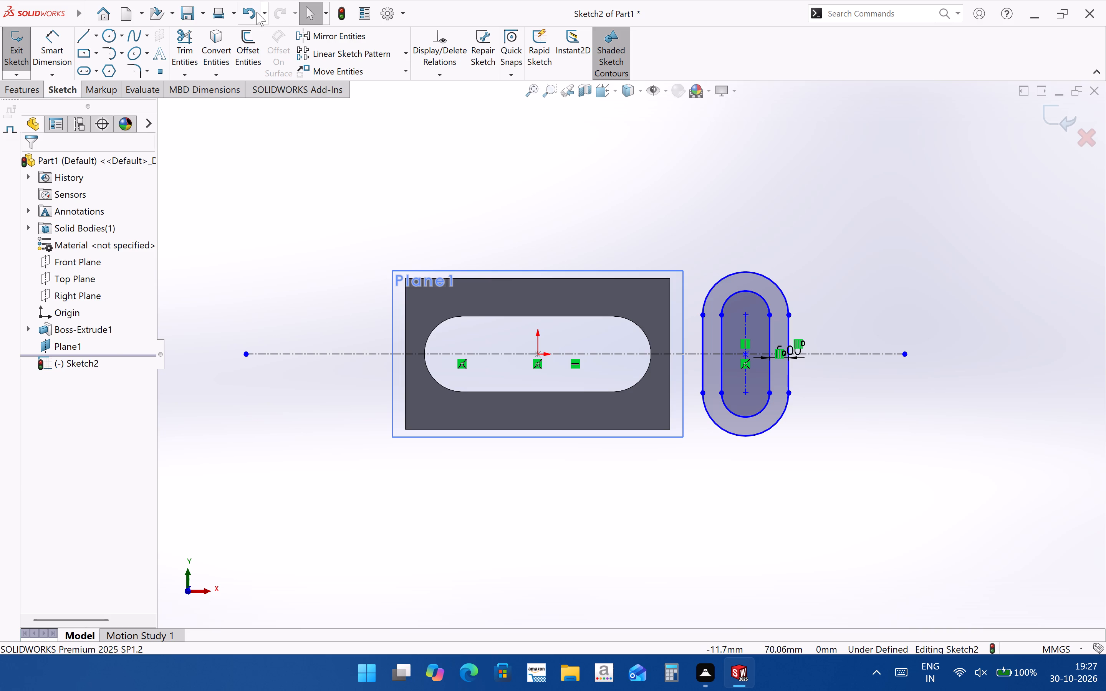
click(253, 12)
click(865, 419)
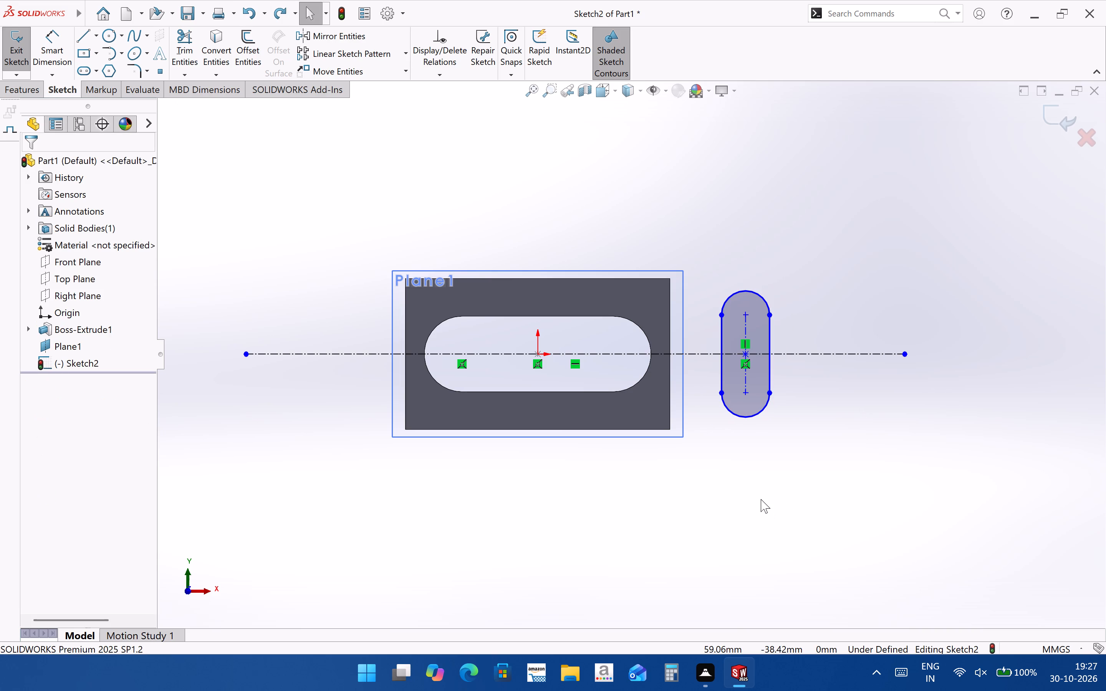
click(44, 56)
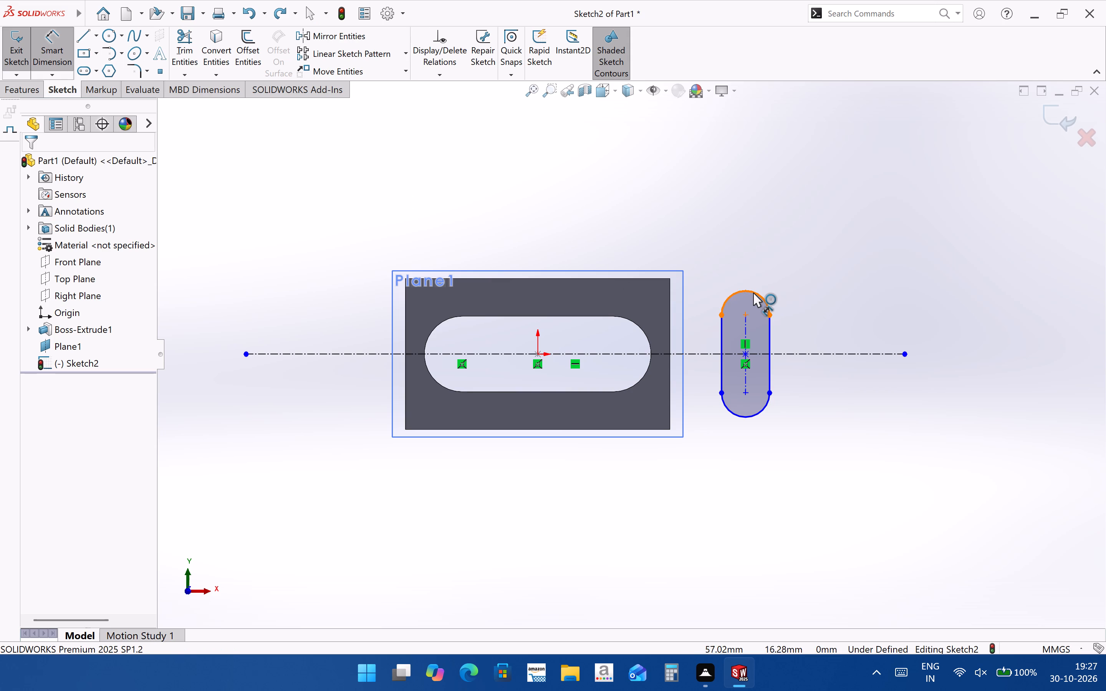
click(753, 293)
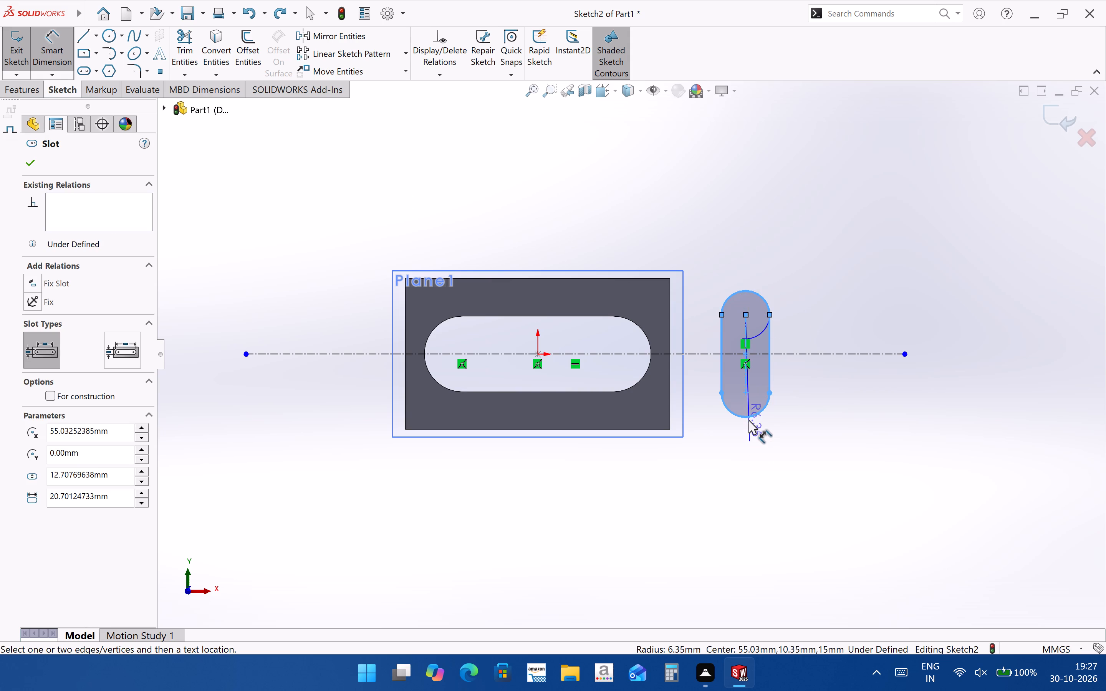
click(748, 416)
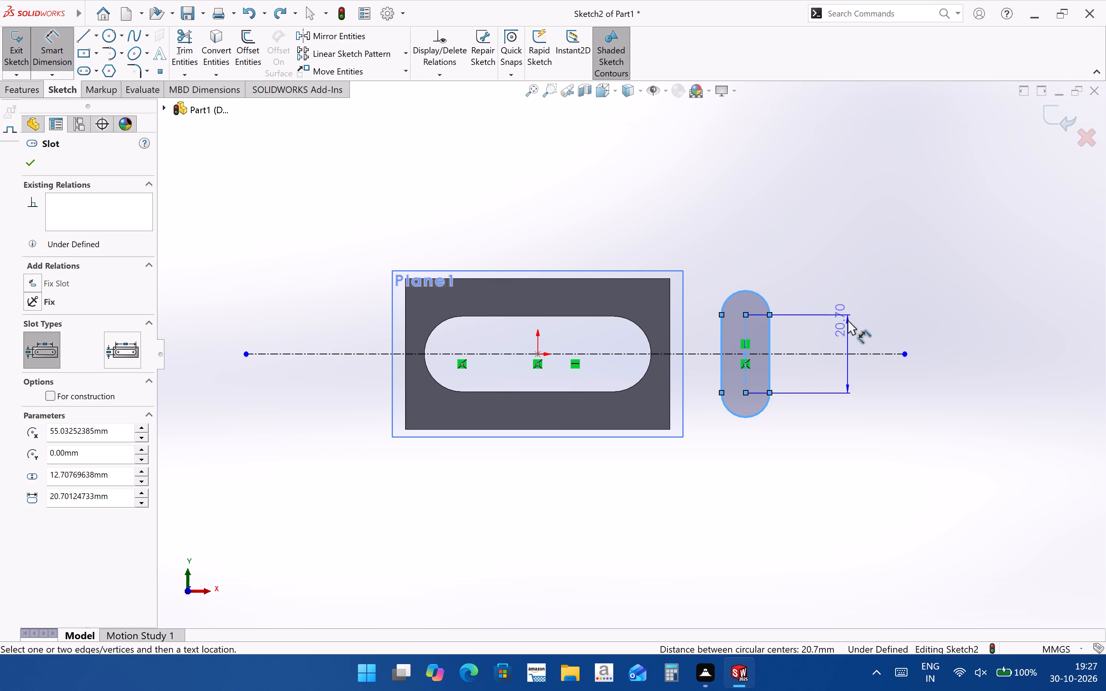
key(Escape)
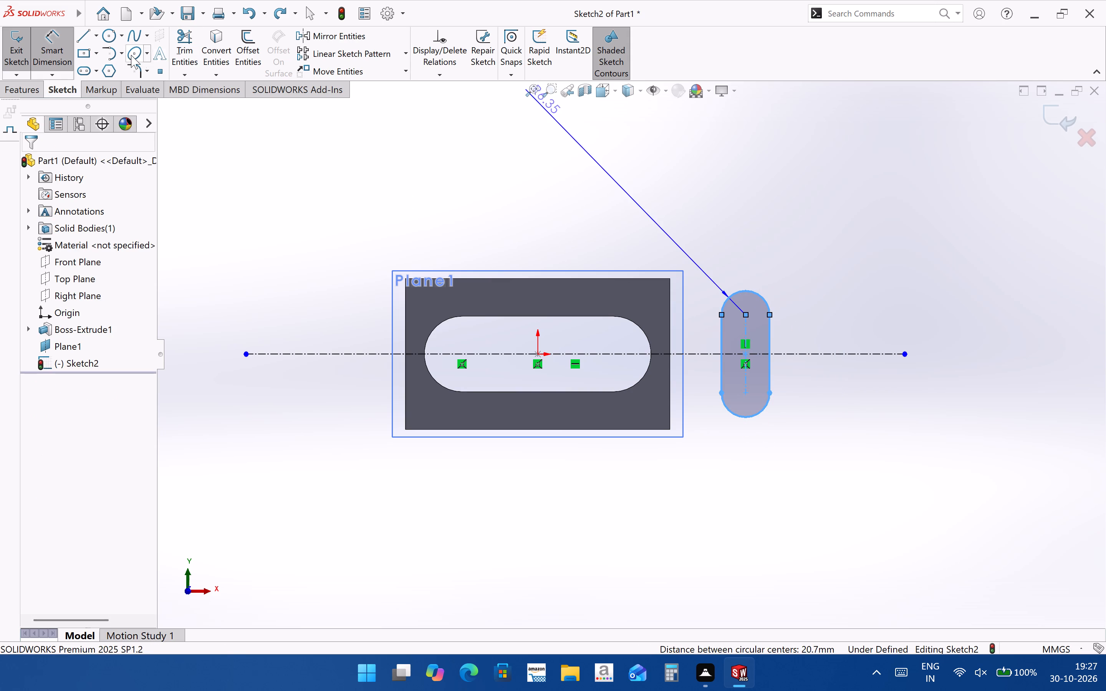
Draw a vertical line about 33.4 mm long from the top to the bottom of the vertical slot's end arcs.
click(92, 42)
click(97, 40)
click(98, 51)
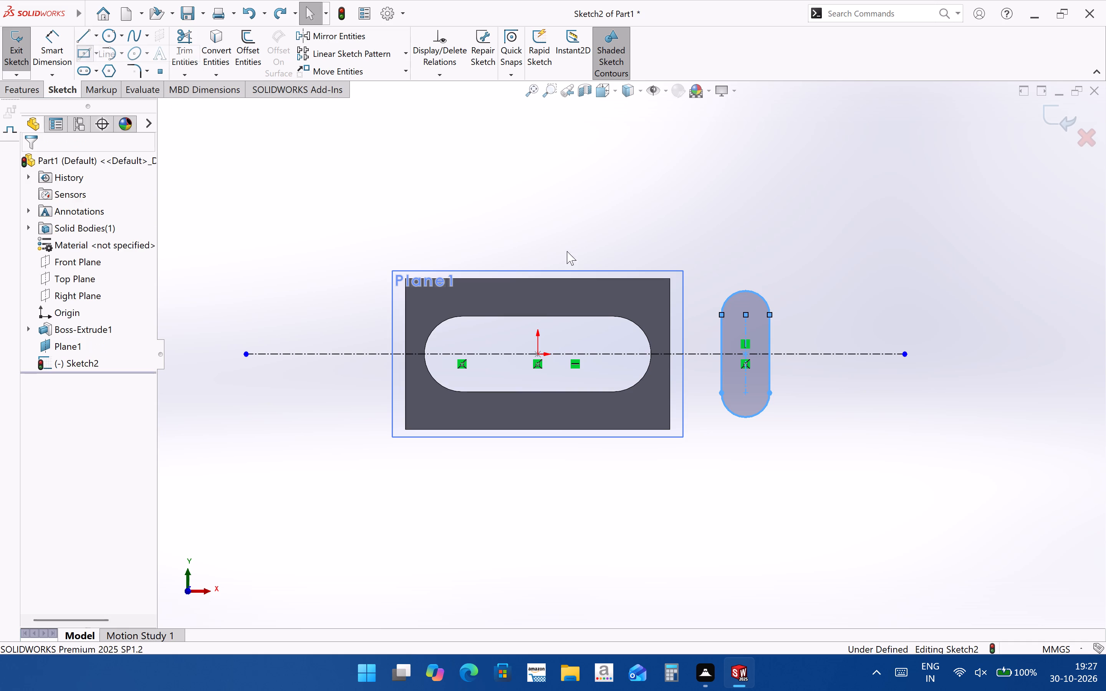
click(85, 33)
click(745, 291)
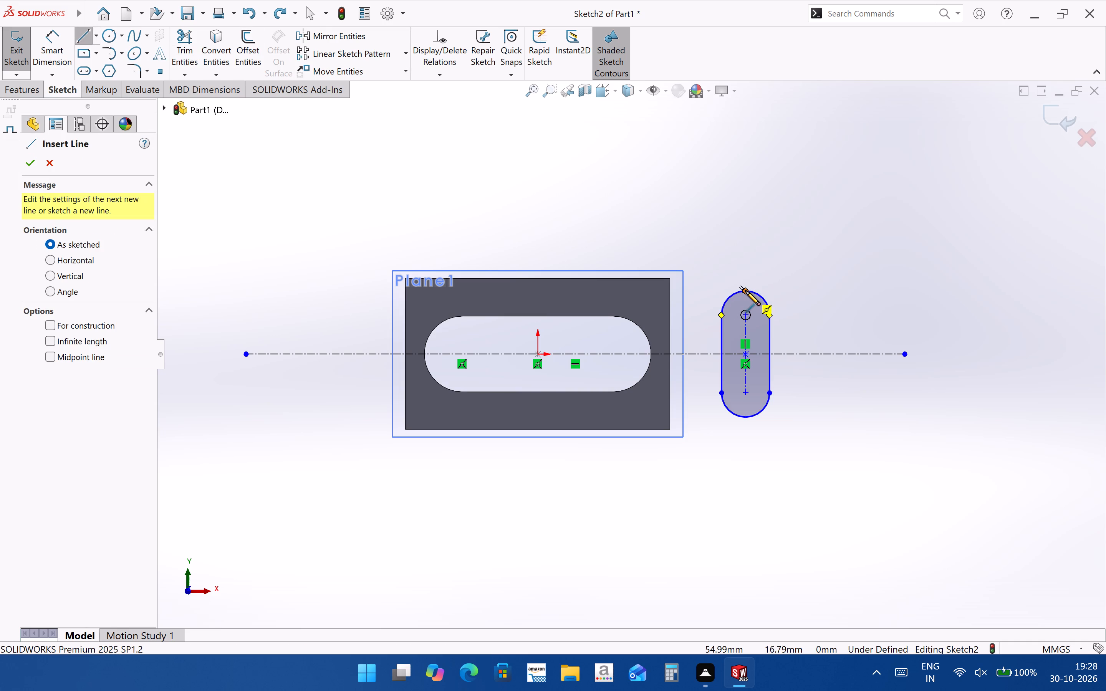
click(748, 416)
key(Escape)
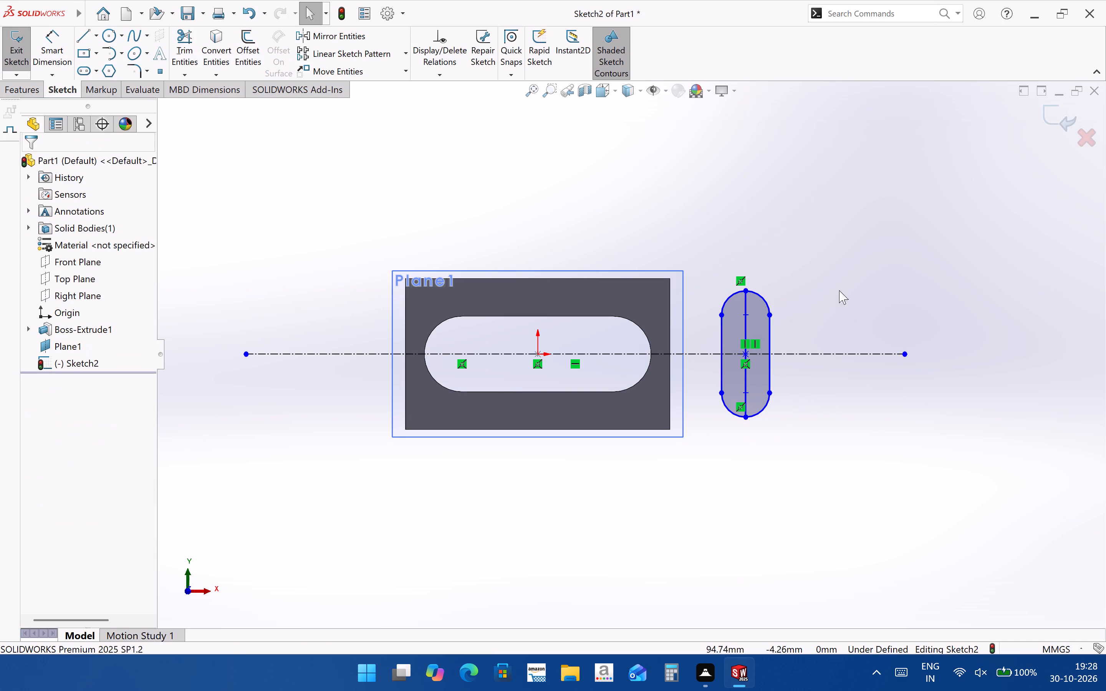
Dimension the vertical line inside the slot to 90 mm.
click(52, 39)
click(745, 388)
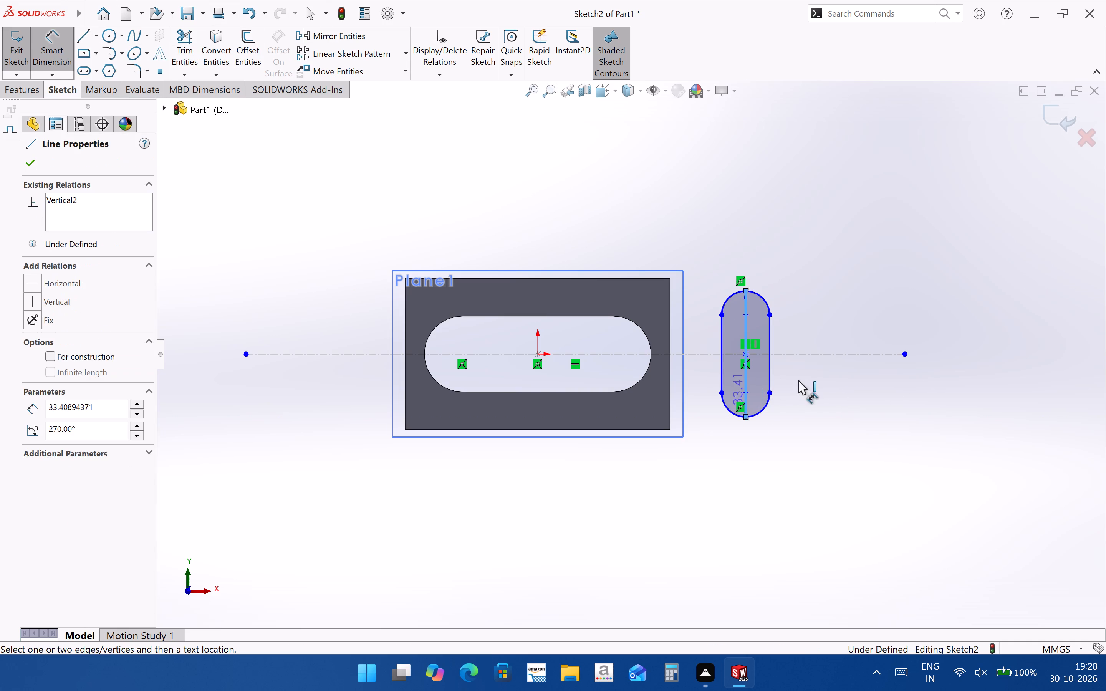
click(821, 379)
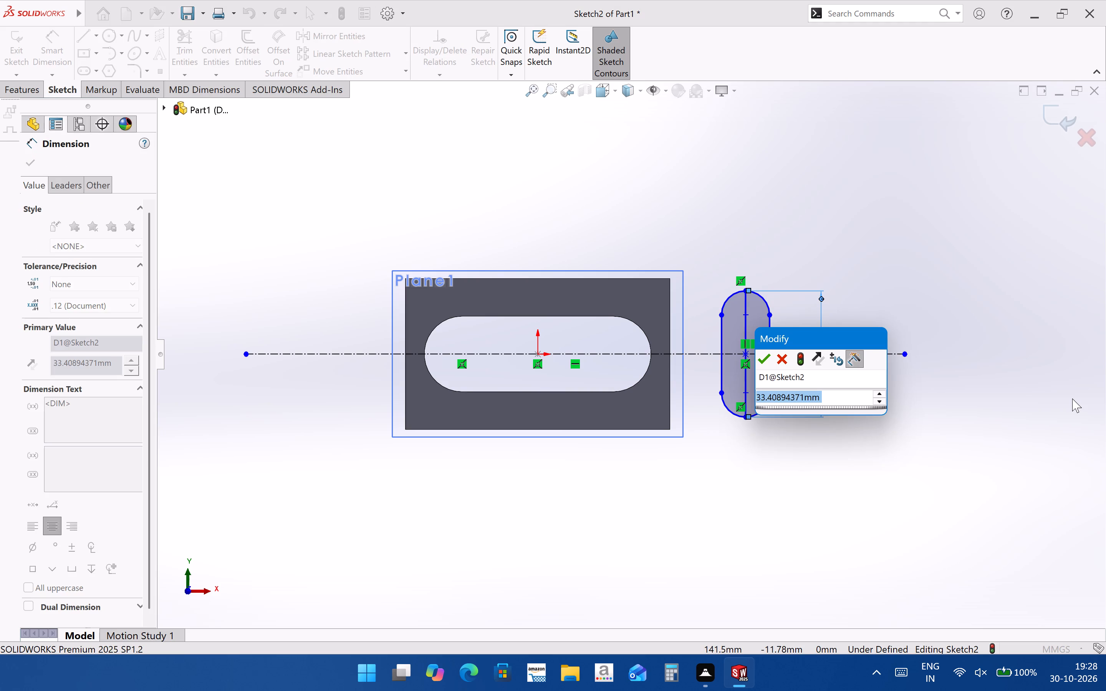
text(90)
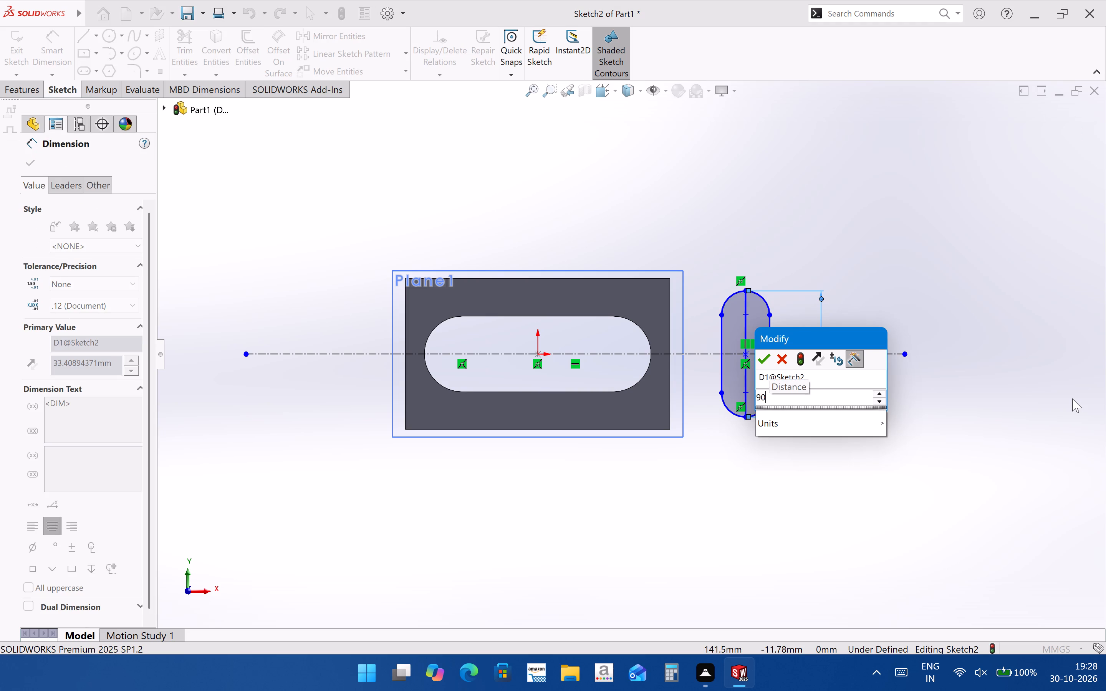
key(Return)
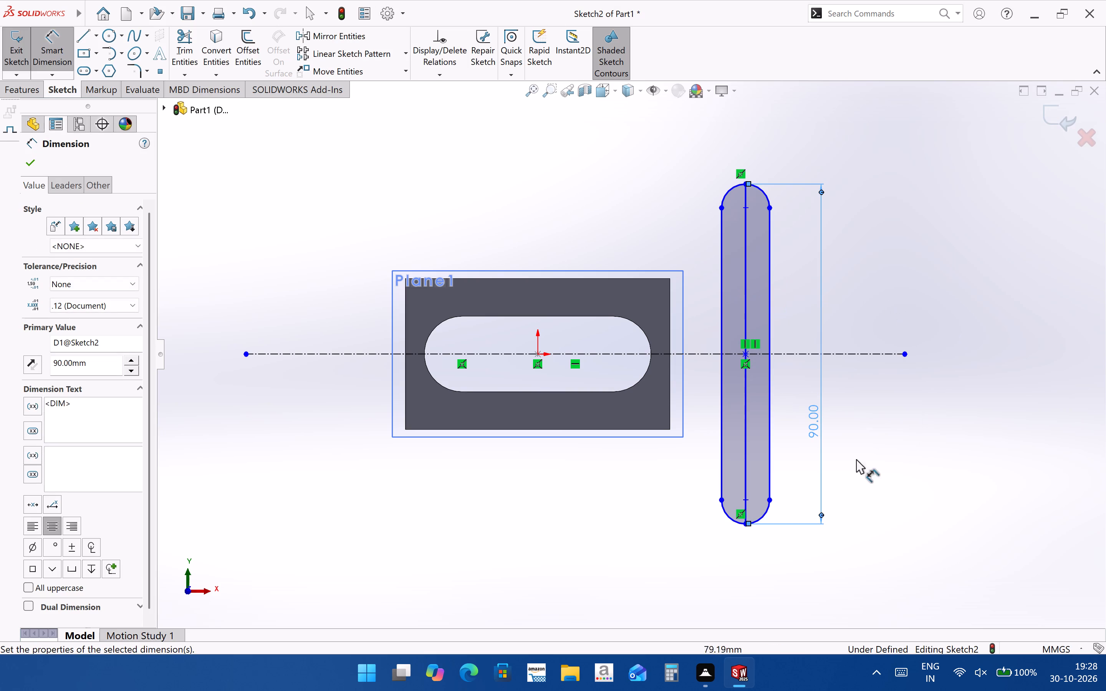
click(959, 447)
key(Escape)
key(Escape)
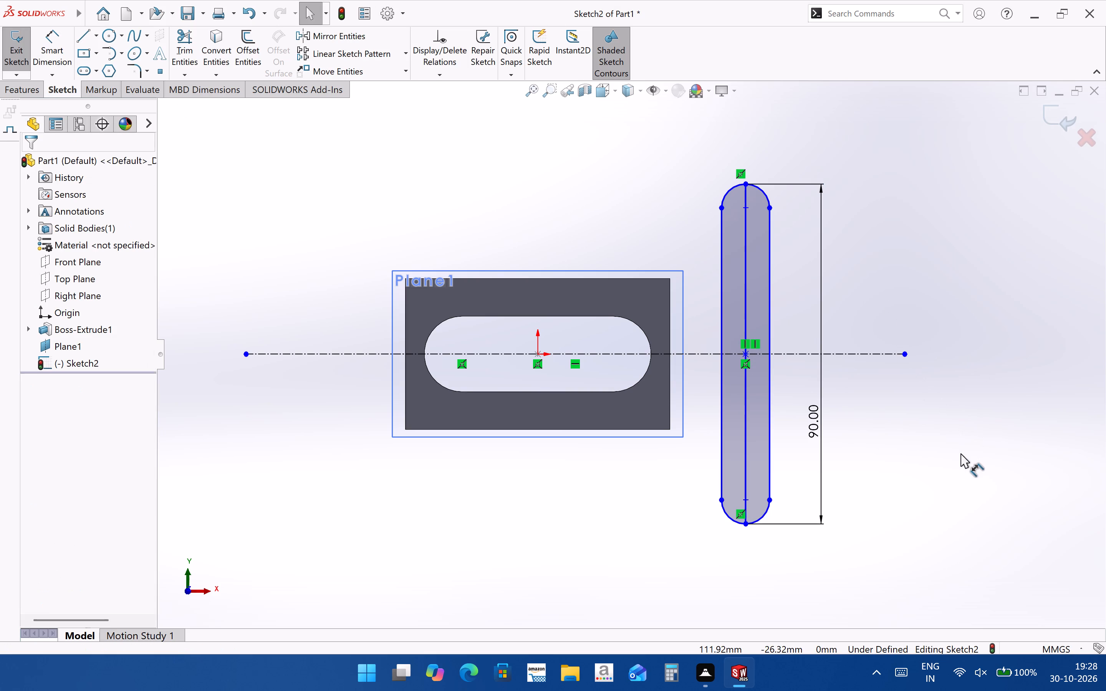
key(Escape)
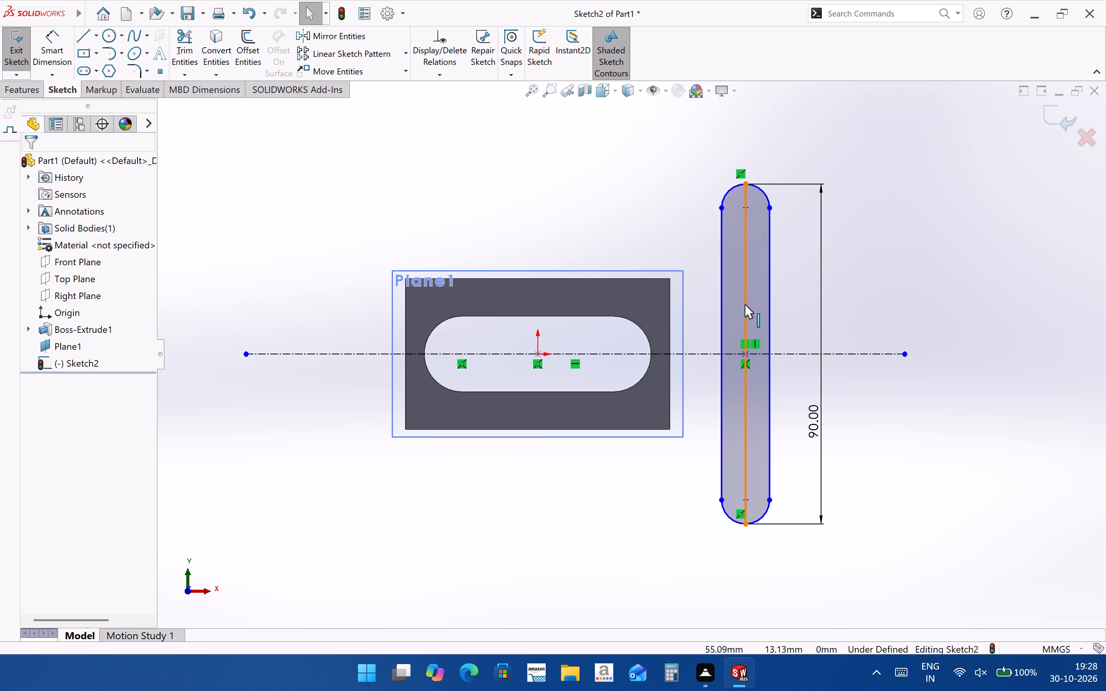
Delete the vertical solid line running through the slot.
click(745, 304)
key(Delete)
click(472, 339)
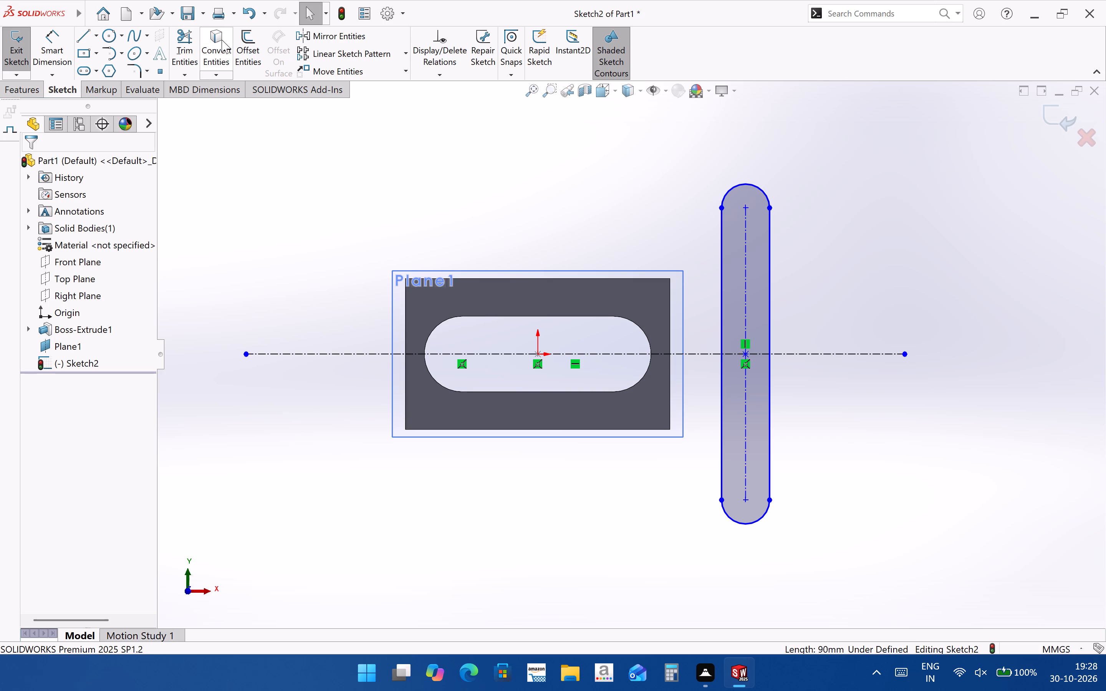
Dimension the vertical slot's upper end arc to a 15 mm radius.
click(53, 58)
click(760, 190)
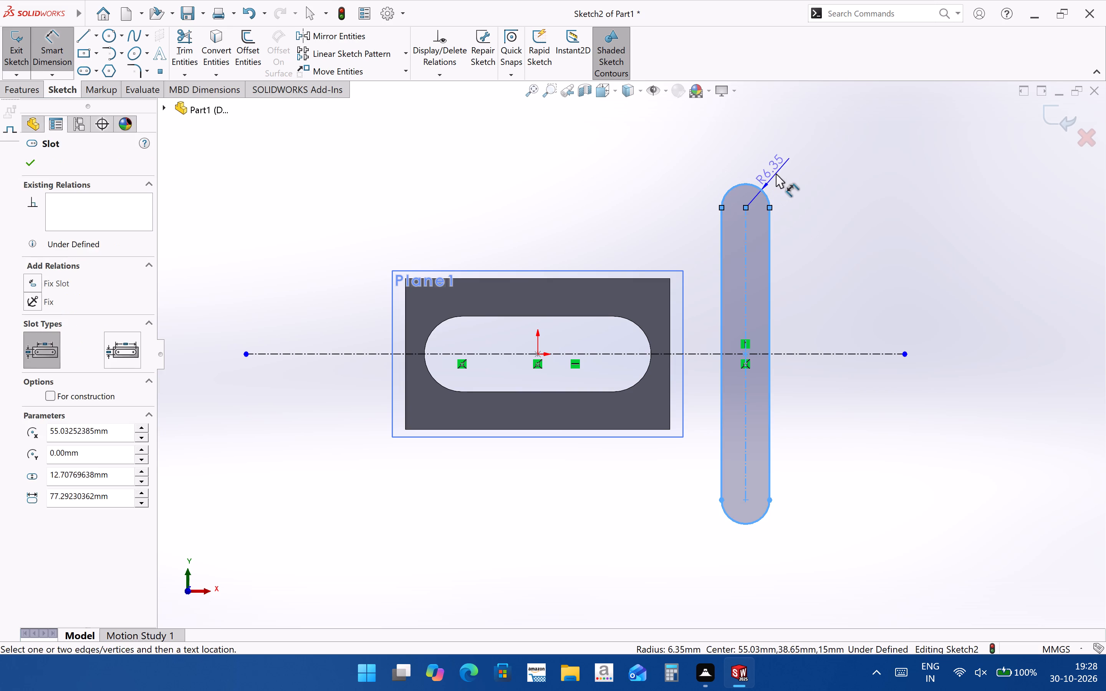
click(776, 174)
text(15)
key(Return)
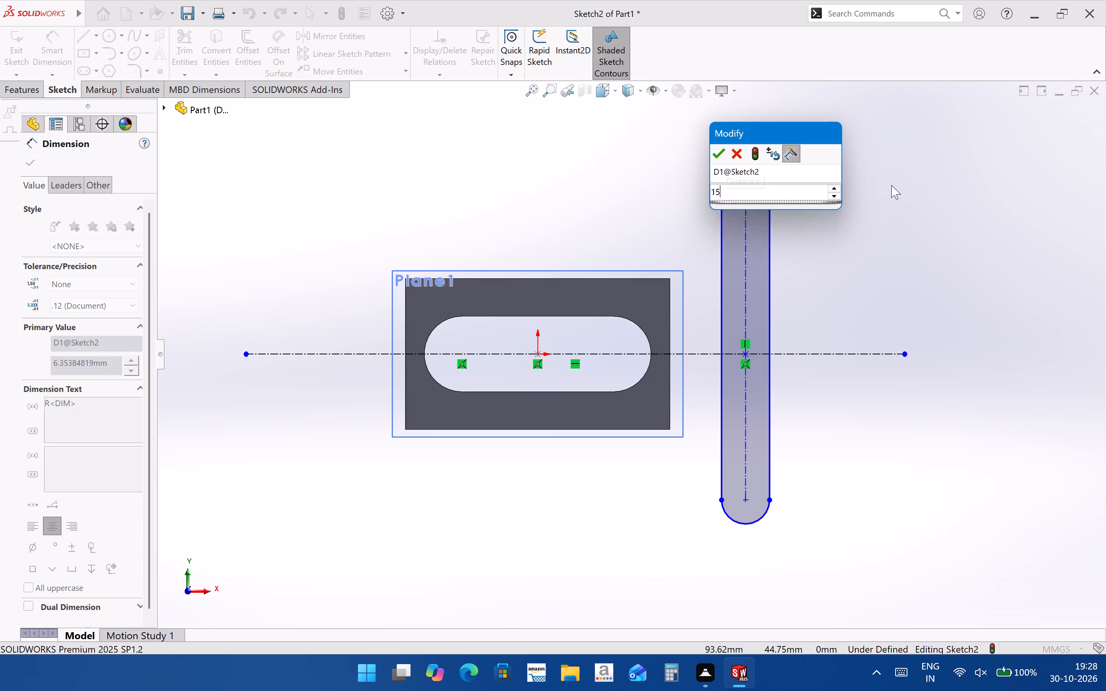
Dimension the vertical slot's overall height between the outermost points of its end arcs to 90 mm.
scroll(887, 340, up, 1)
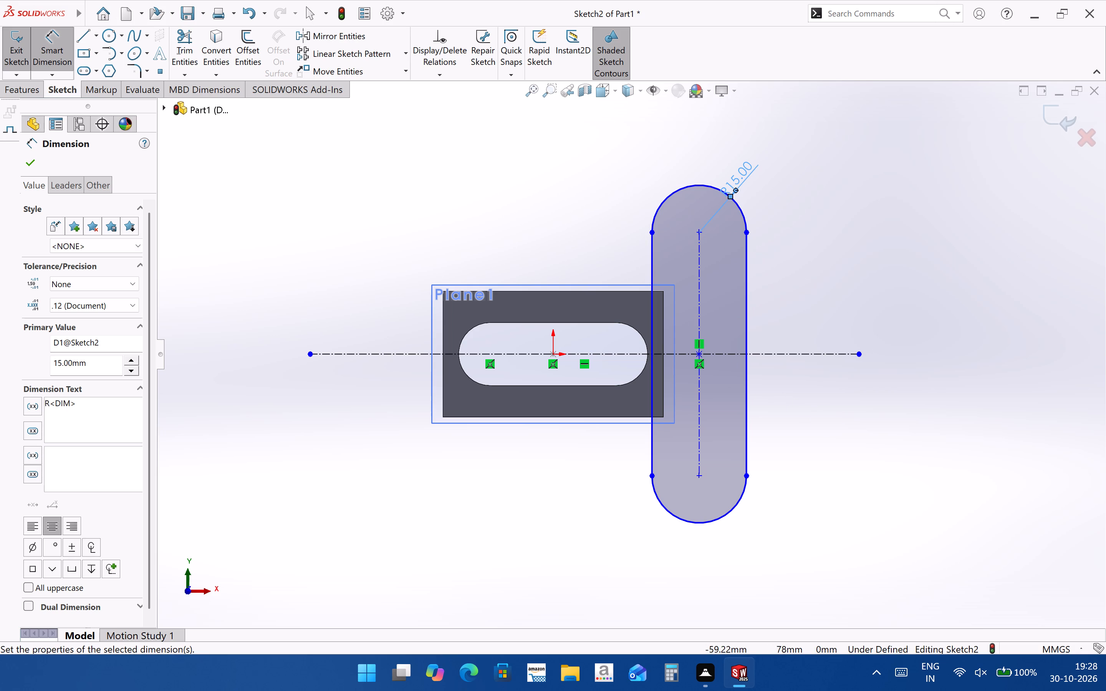
click(700, 185)
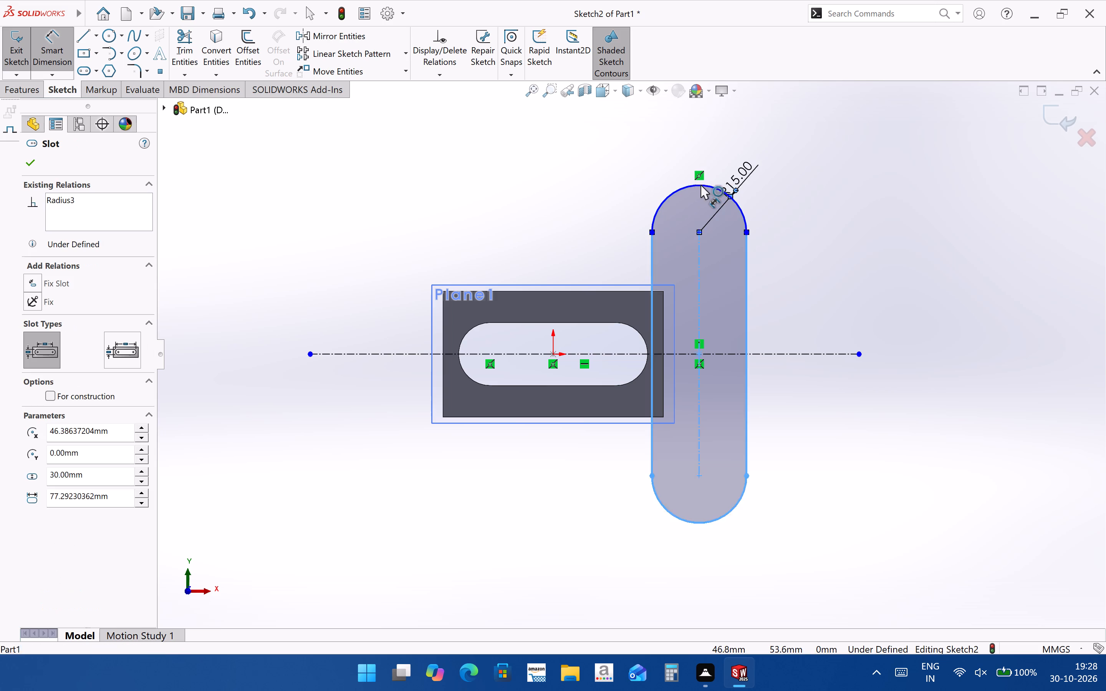
ctrl+click(699, 524)
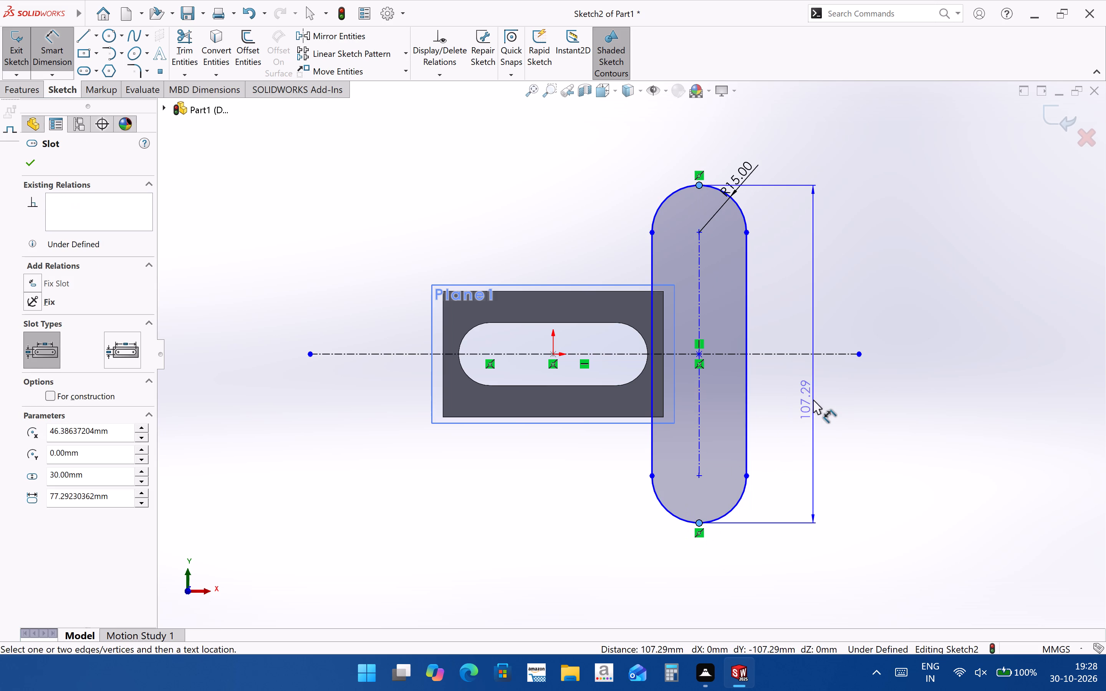
click(813, 400)
text(90)
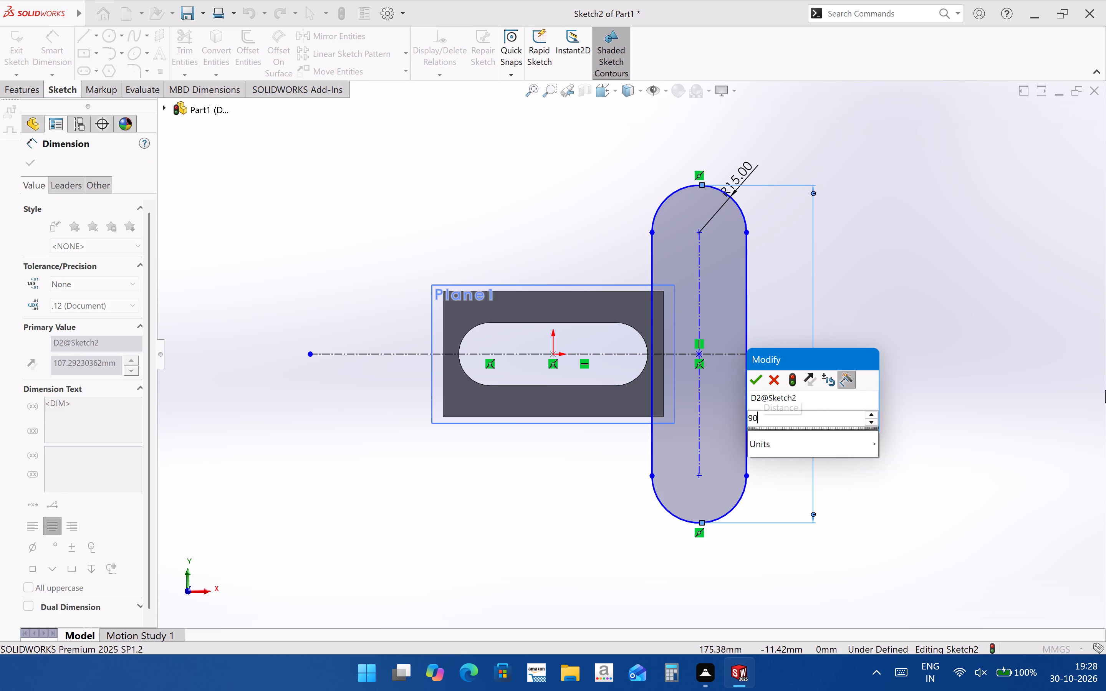
key(Return)
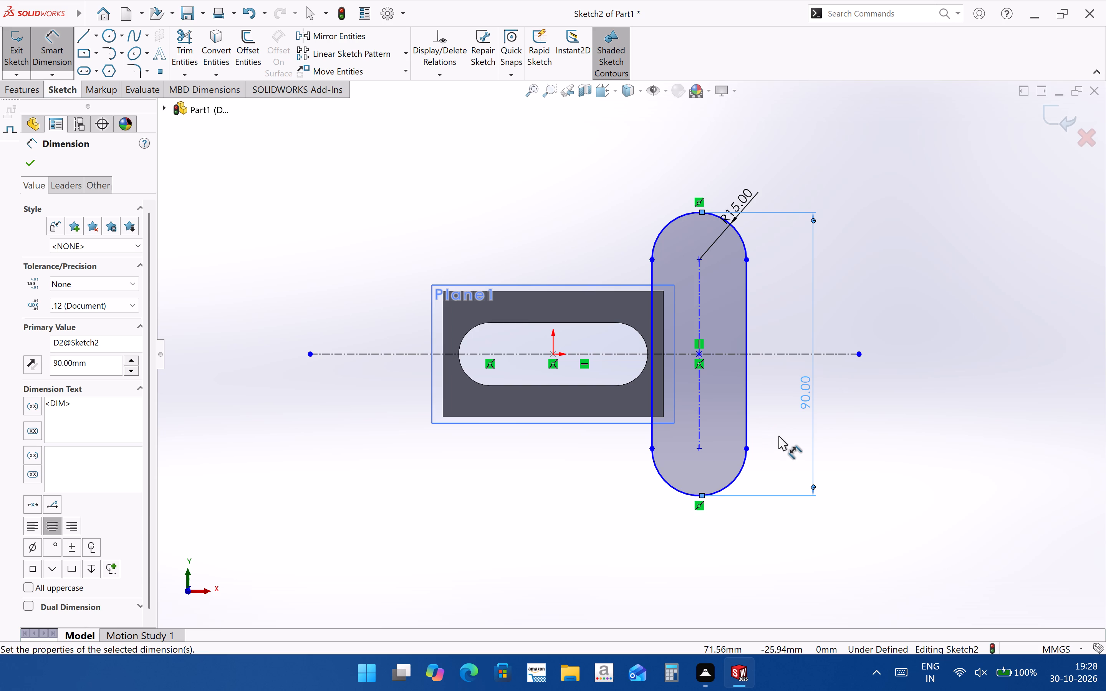
key(Escape)
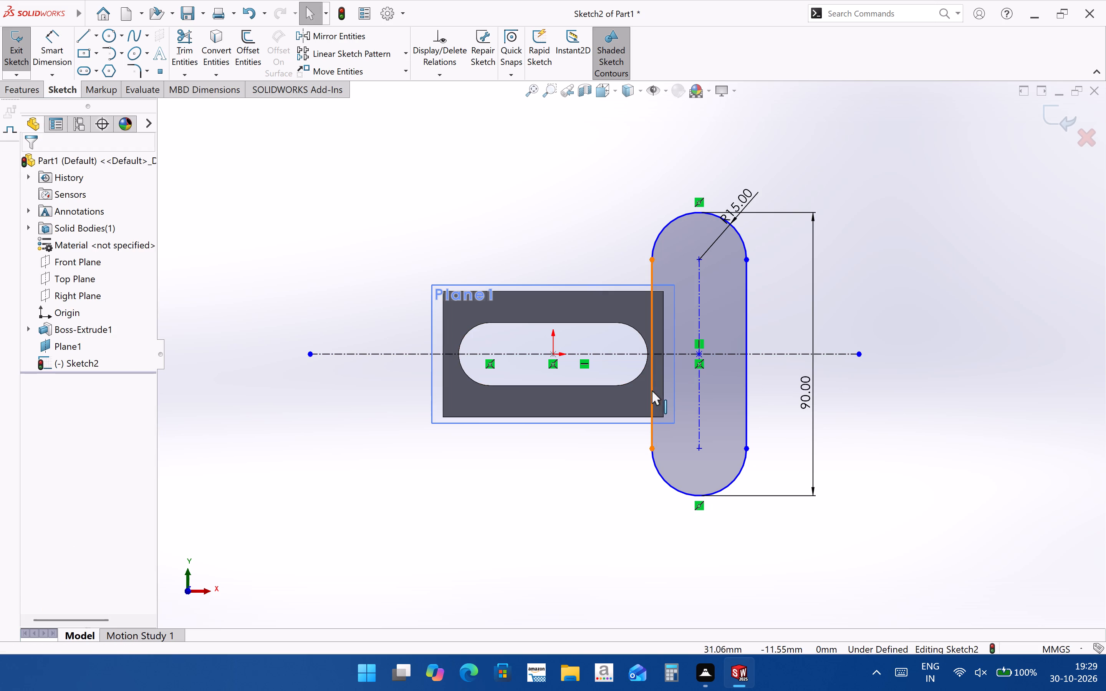
Make the vertical slot's straight side nearest the block collinear with the block's adjacent vertical end edge.
click(654, 390)
click(664, 389)
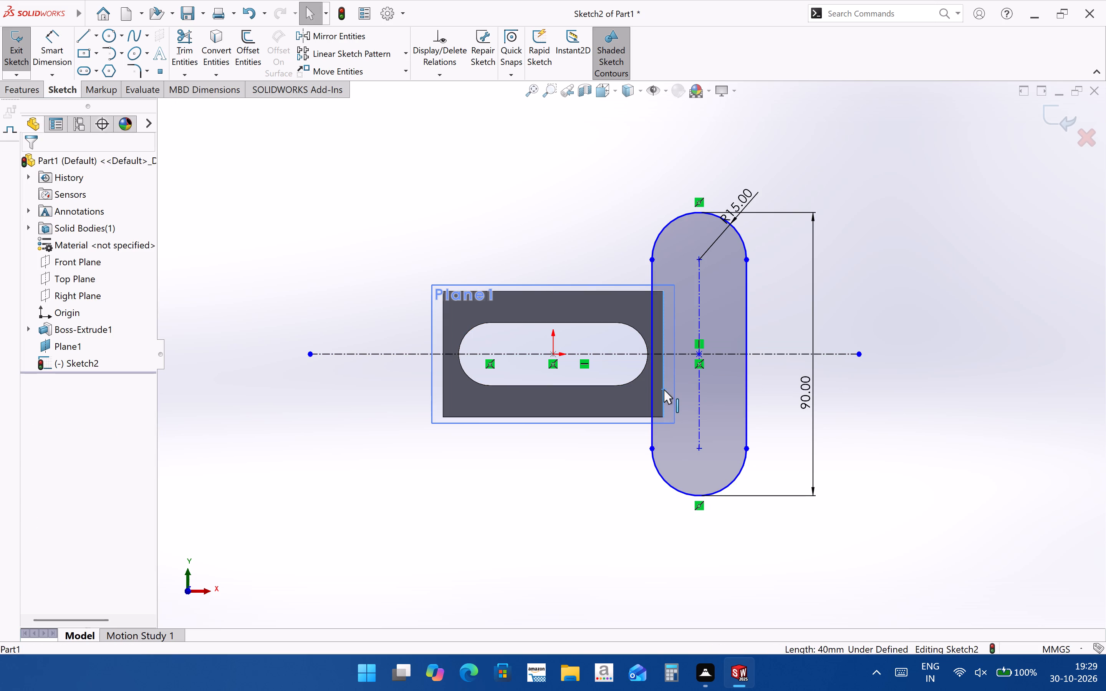
ctrl+click(650, 398)
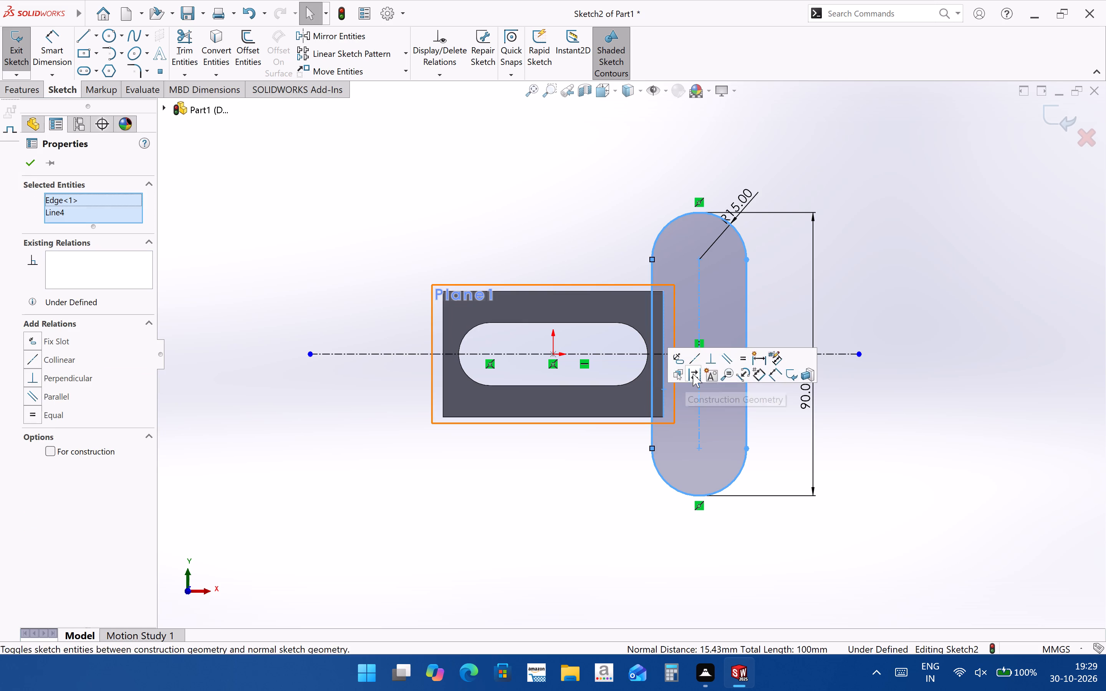
click(697, 359)
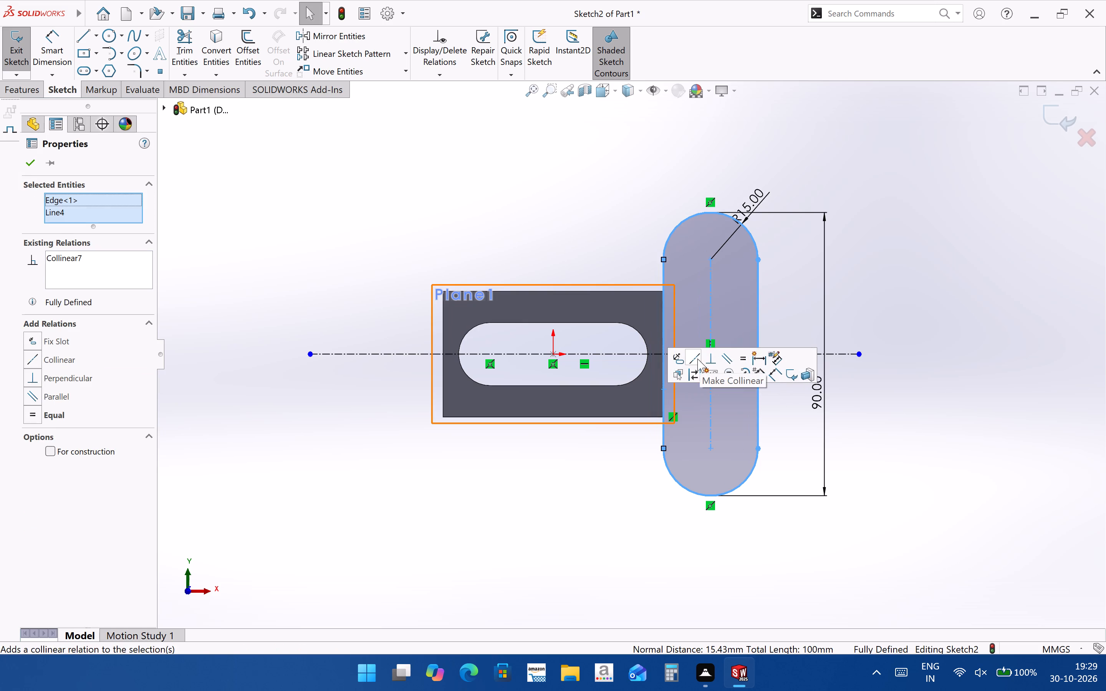
click(920, 491)
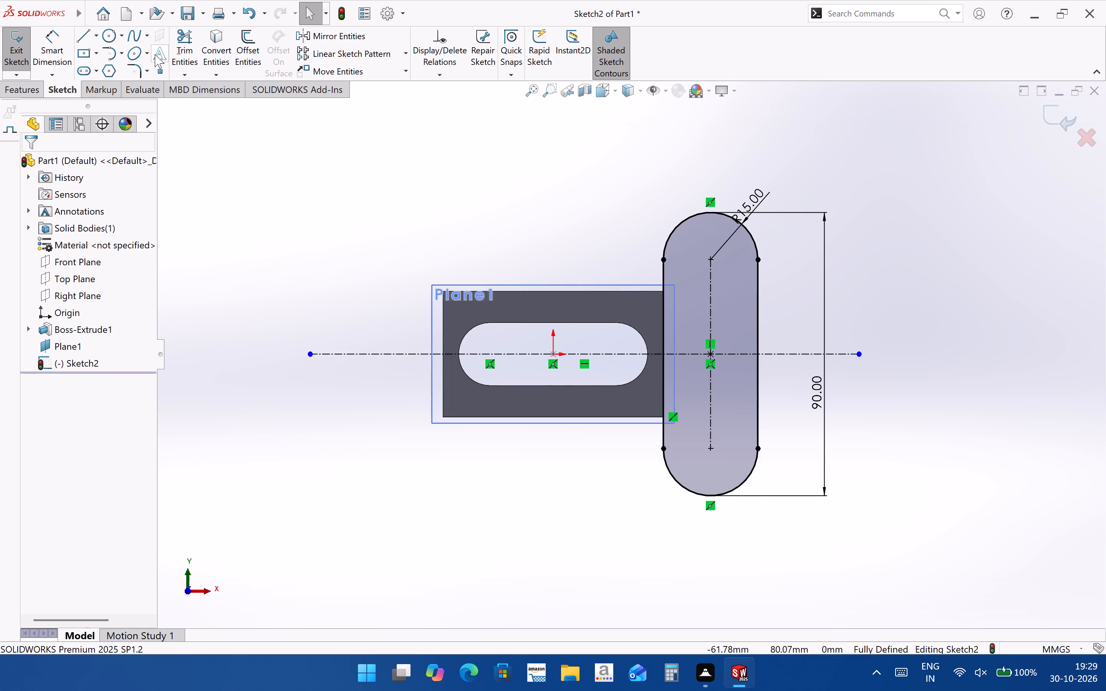
Offset the whole vertical slot outline inward by 5 mm with a dimension added.
click(253, 48)
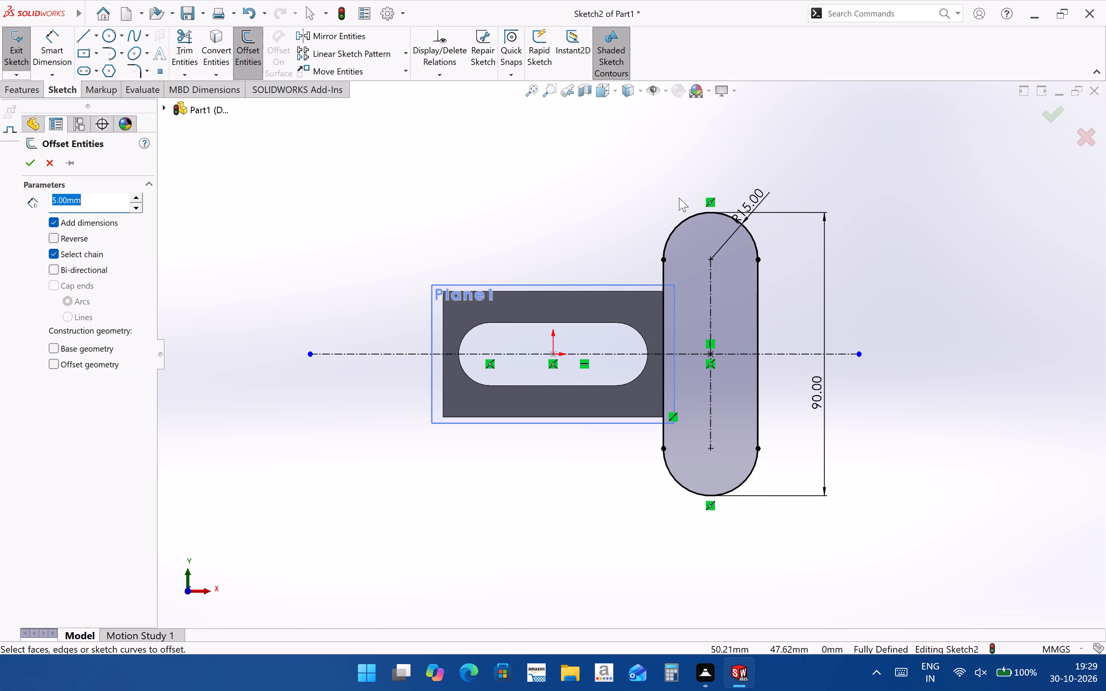
key(Escape)
drag(623, 186, 798, 527)
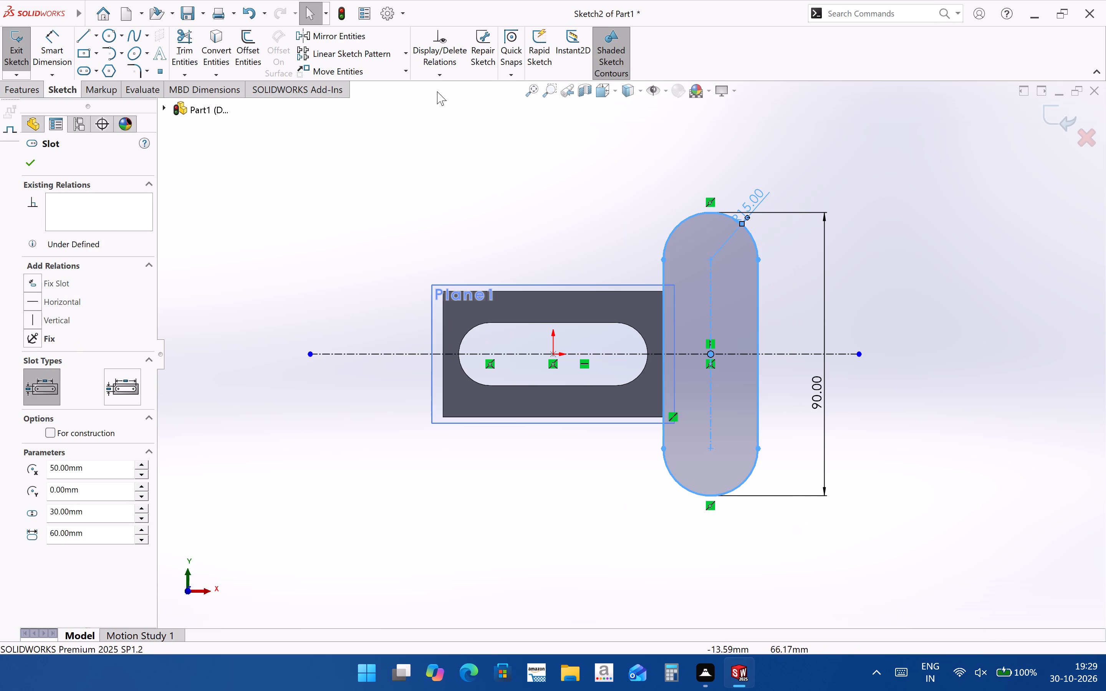
click(233, 53)
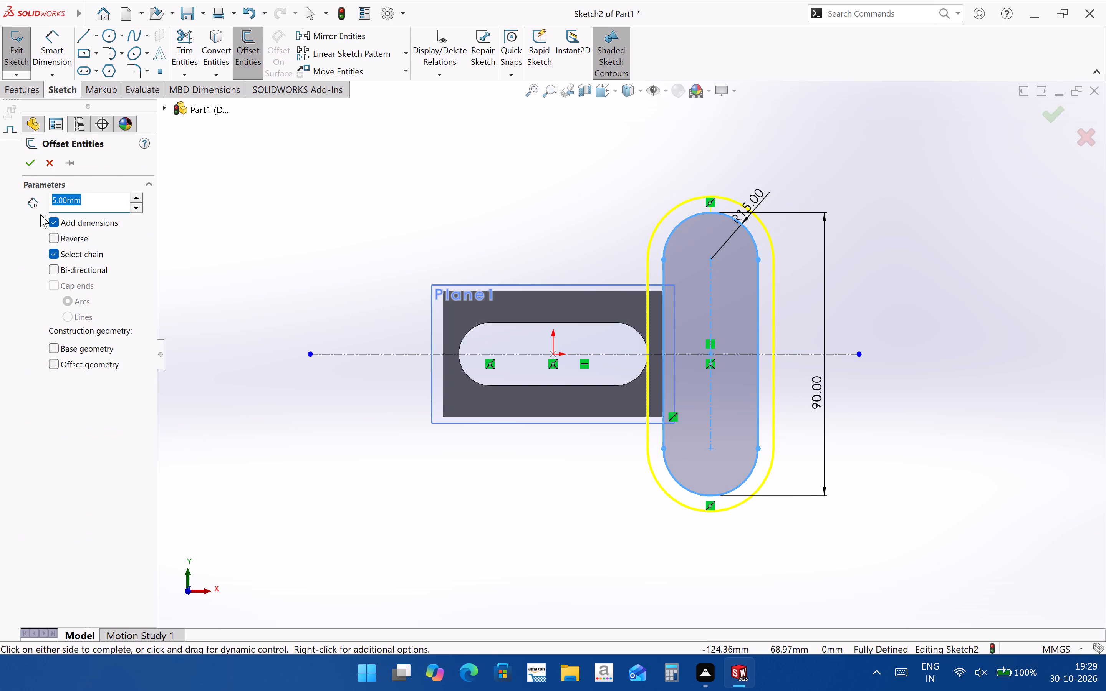
click(32, 201)
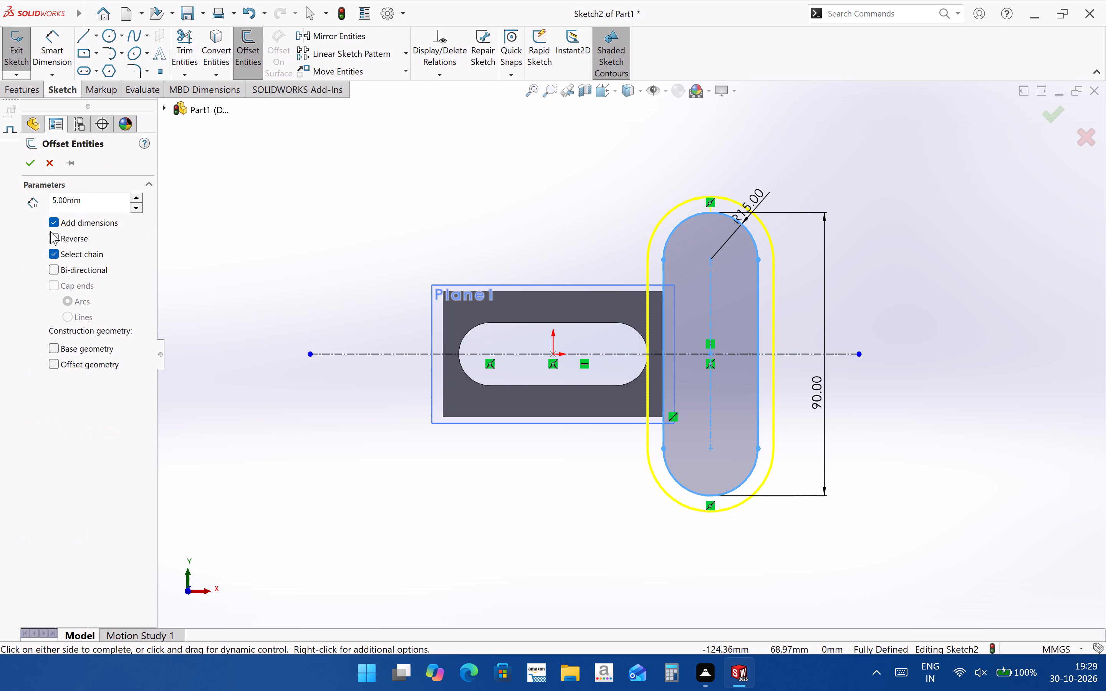
click(59, 241)
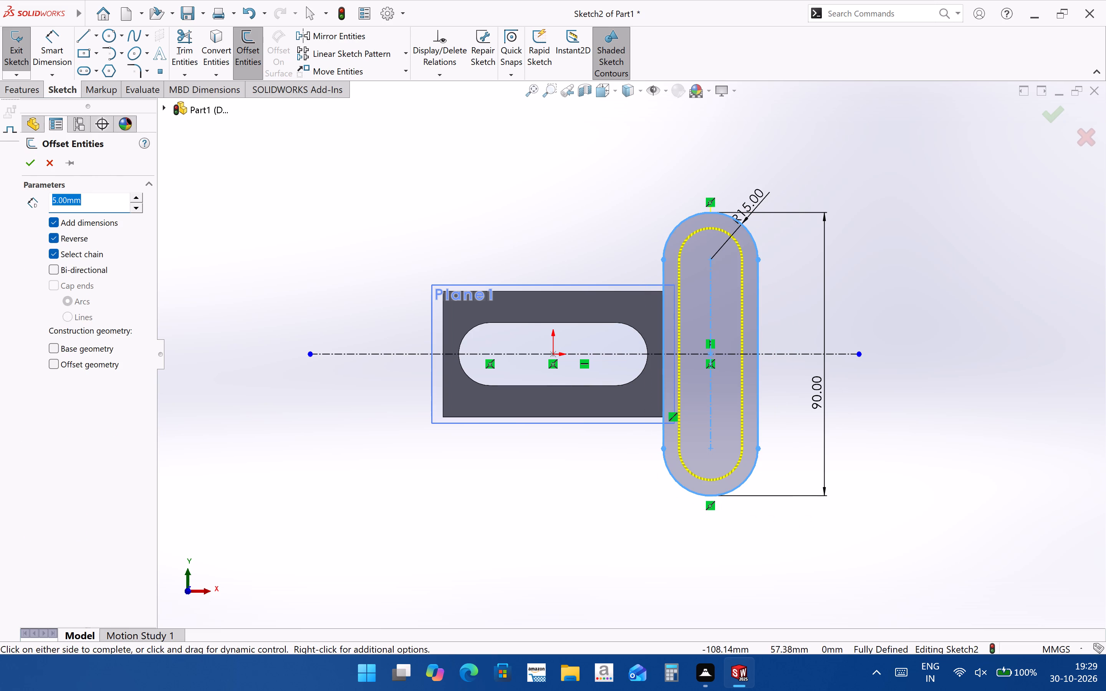
click(30, 167)
click(918, 412)
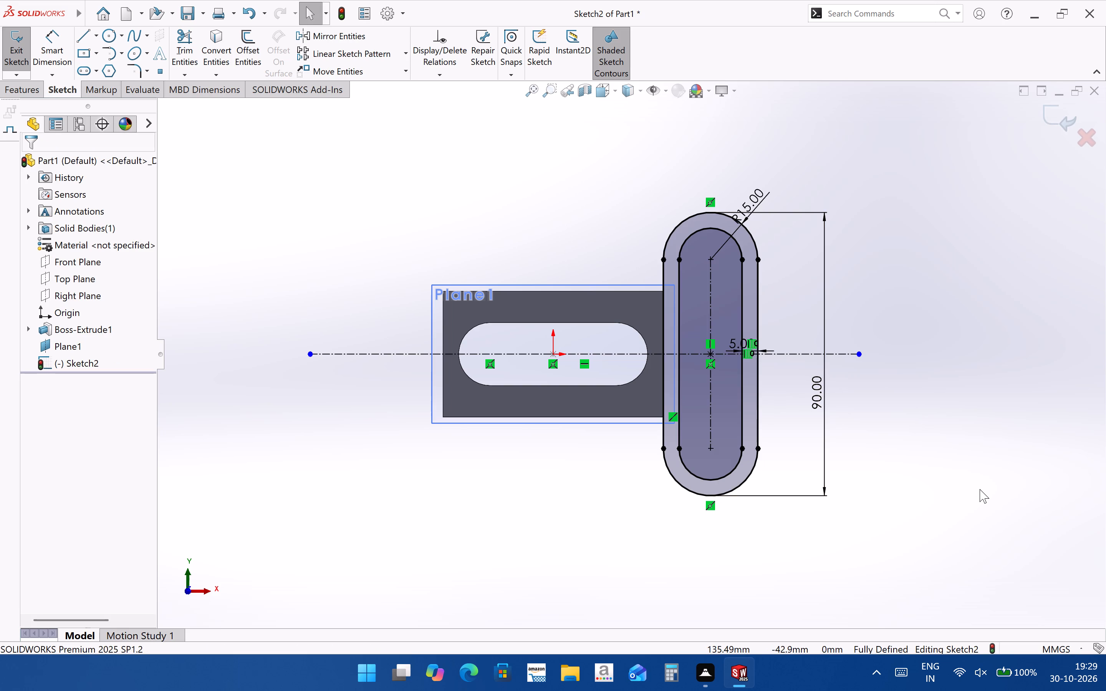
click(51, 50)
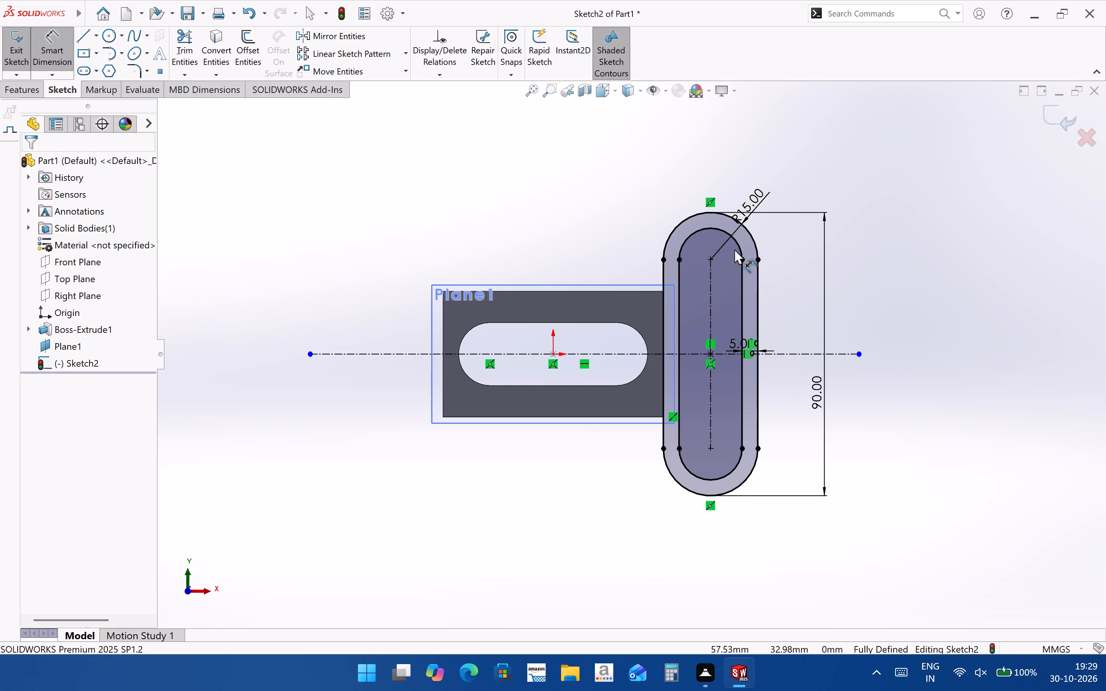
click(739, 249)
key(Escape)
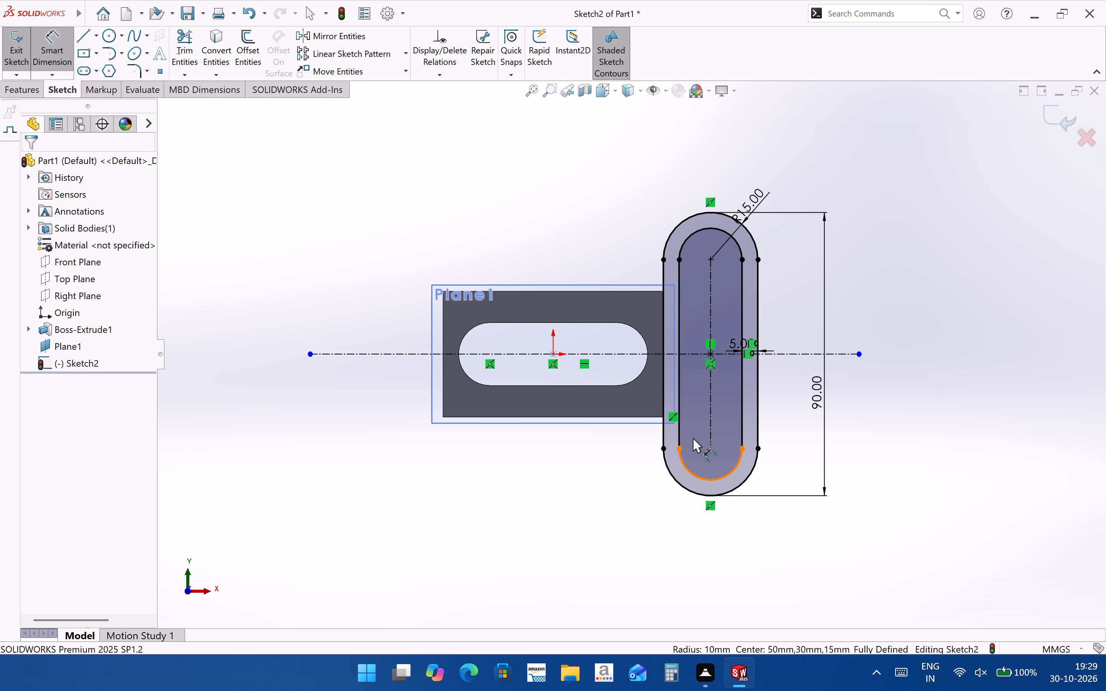
Extrude the vertical slot's outer contour 50 mm with a Mid Plane end condition, merged with the block.
middle_drag(612, 372, 626, 384)
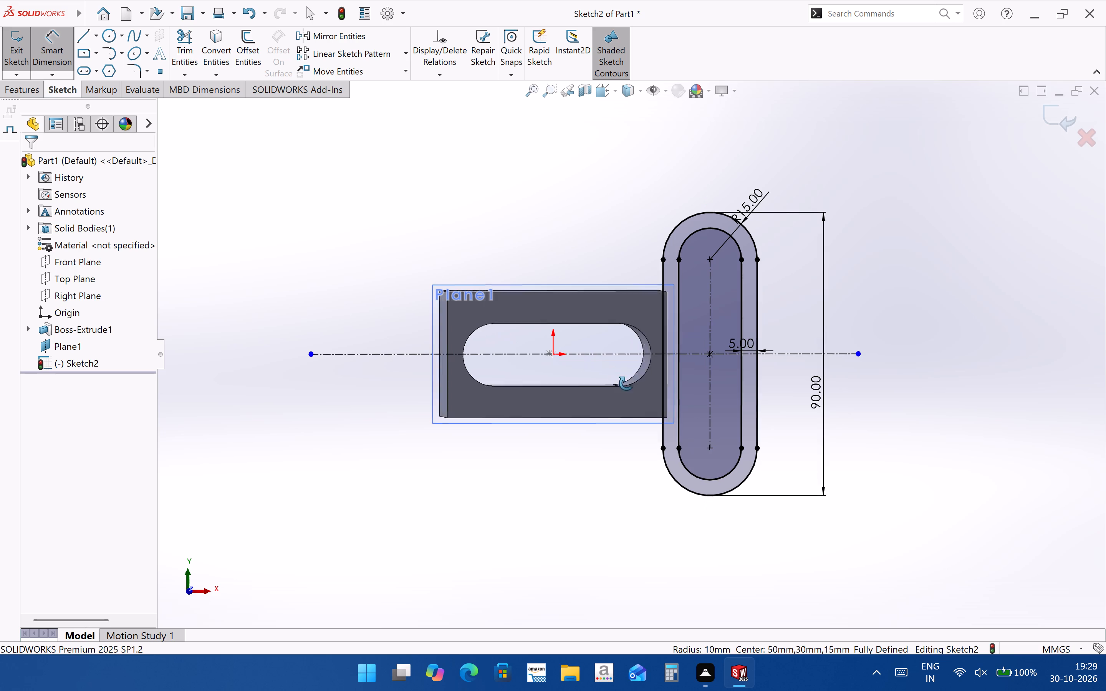
middle_drag(626, 384, 630, 377)
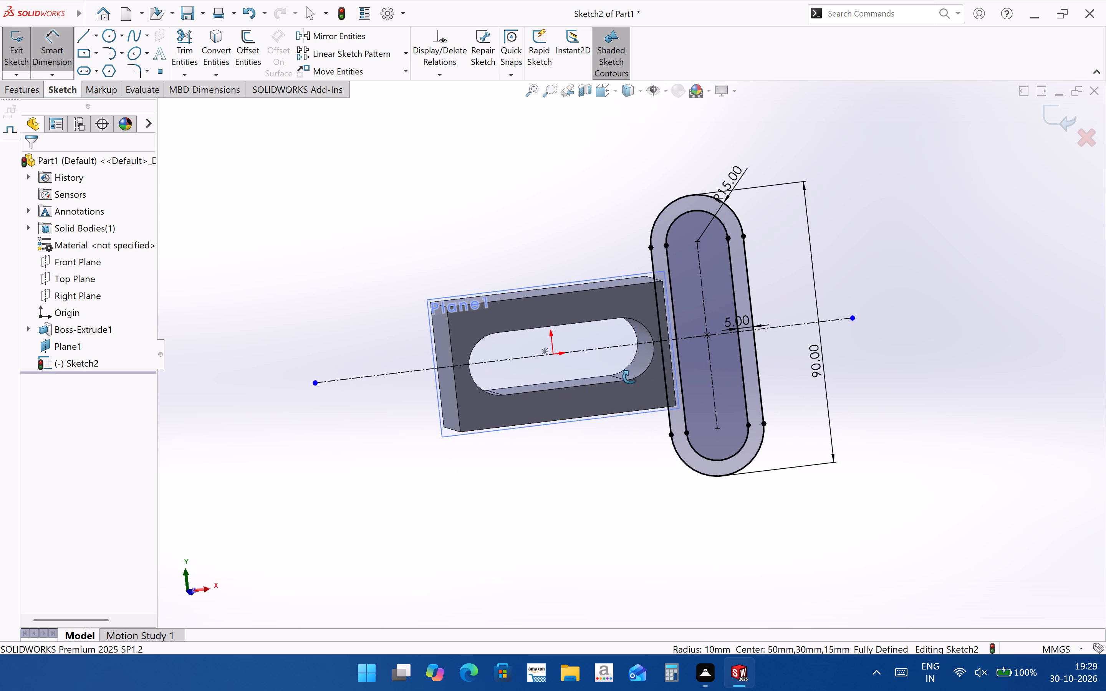
middle_drag(630, 377, 581, 373)
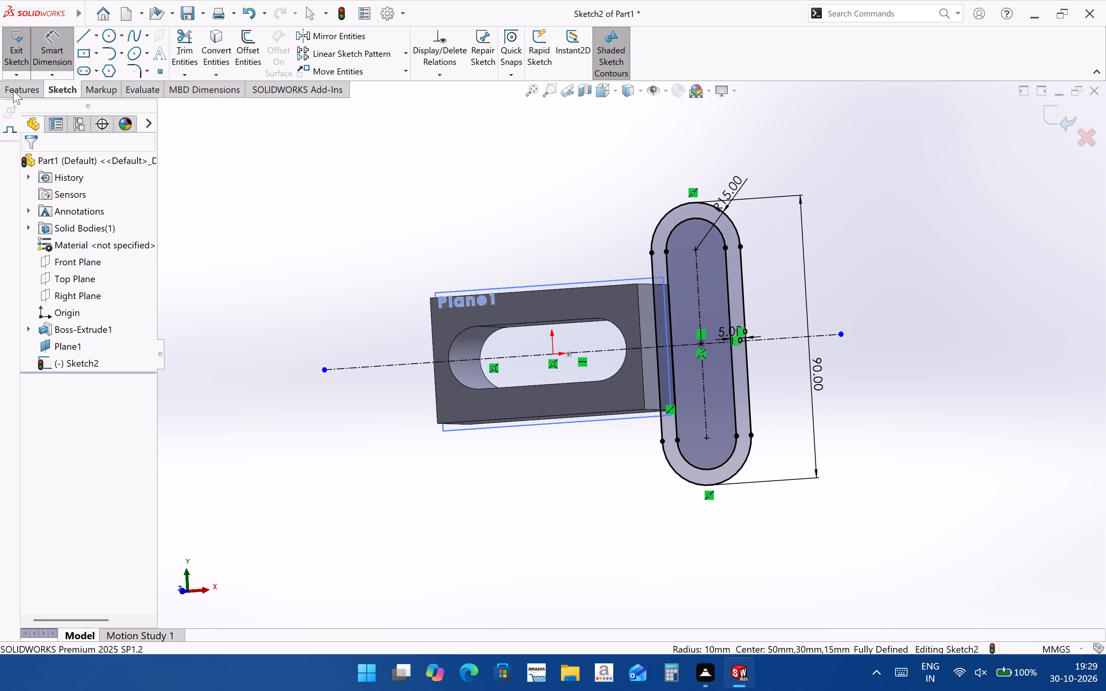
click(13, 90)
click(31, 52)
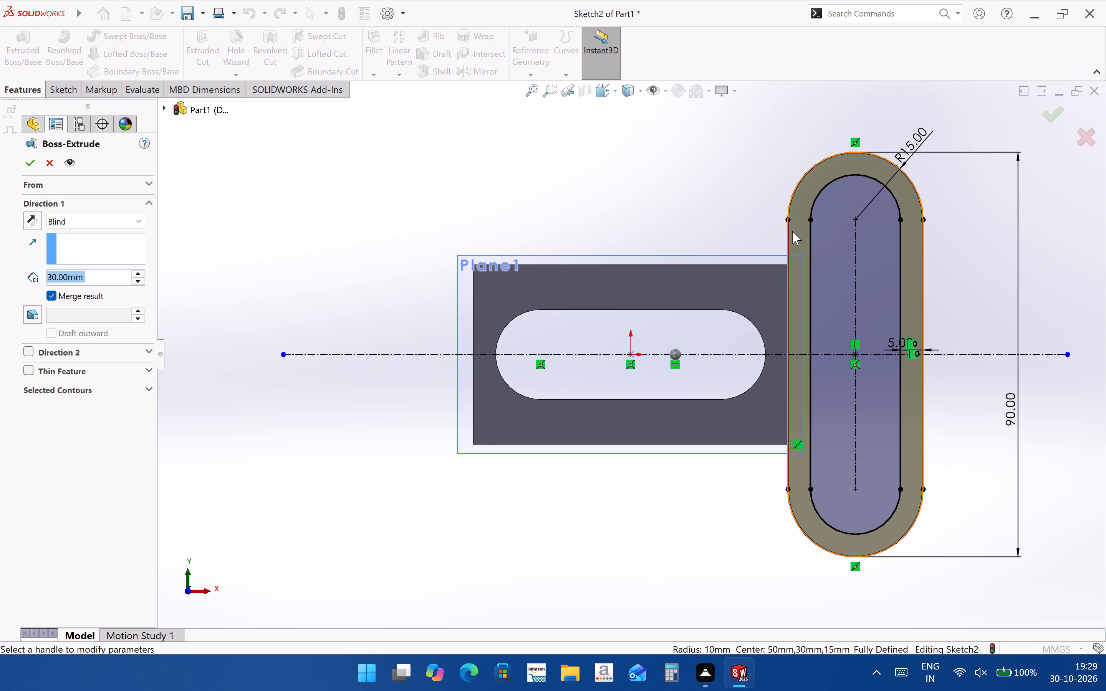
click(794, 231)
middle_drag(801, 267, 881, 355)
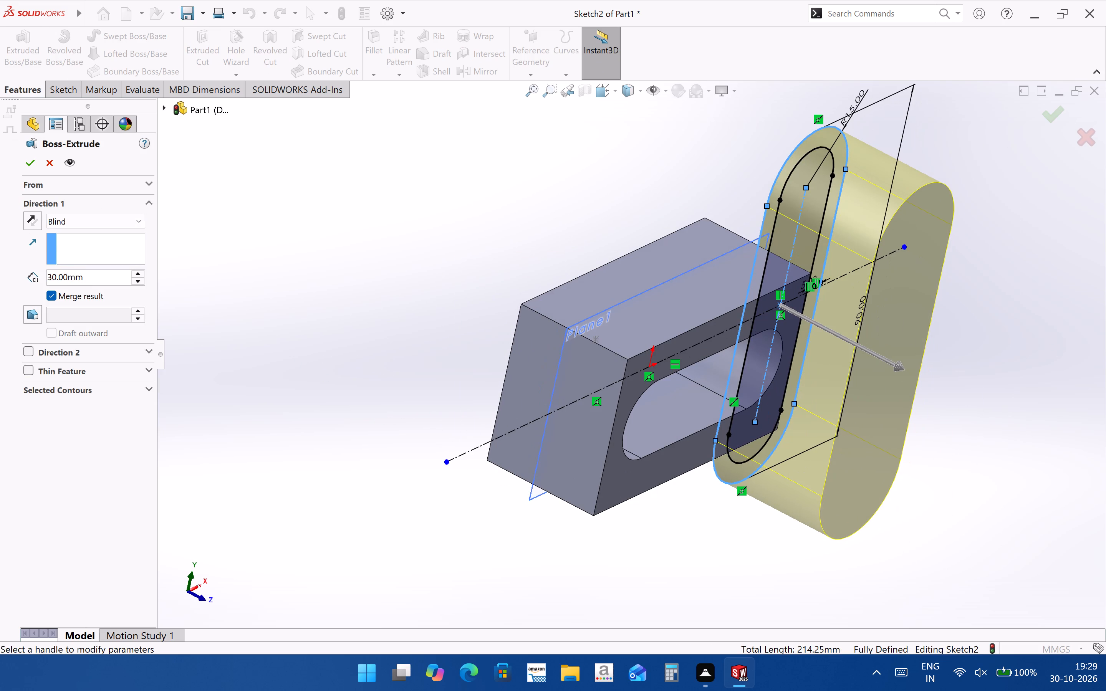
click(75, 223)
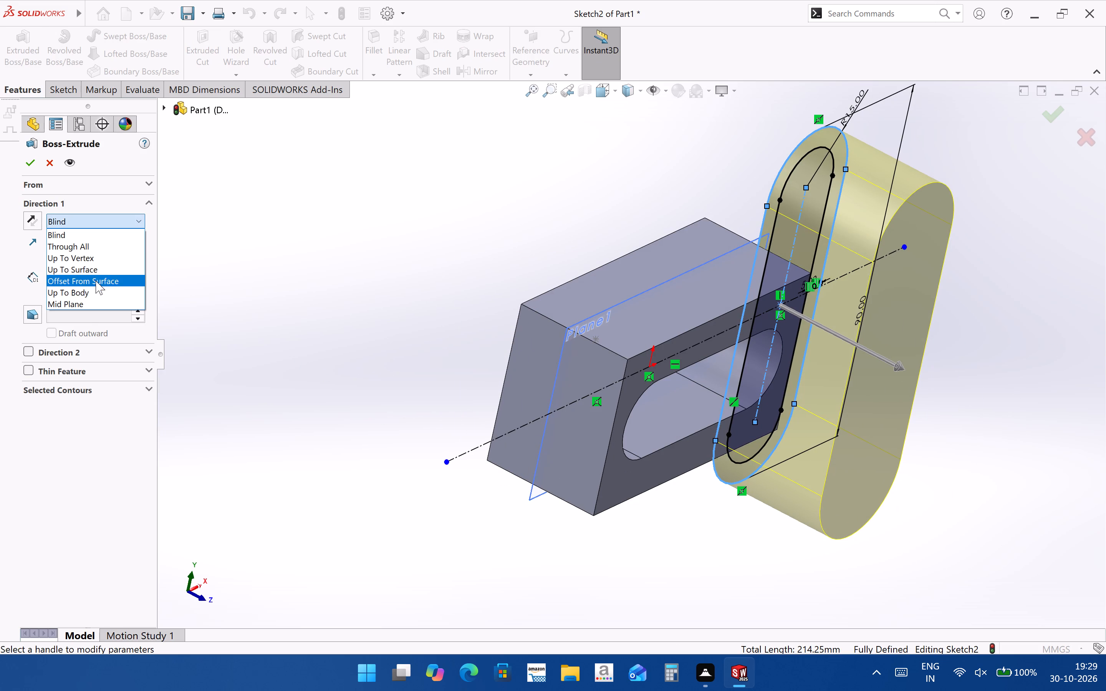
click(115, 301)
middle_drag(792, 274, 771, 263)
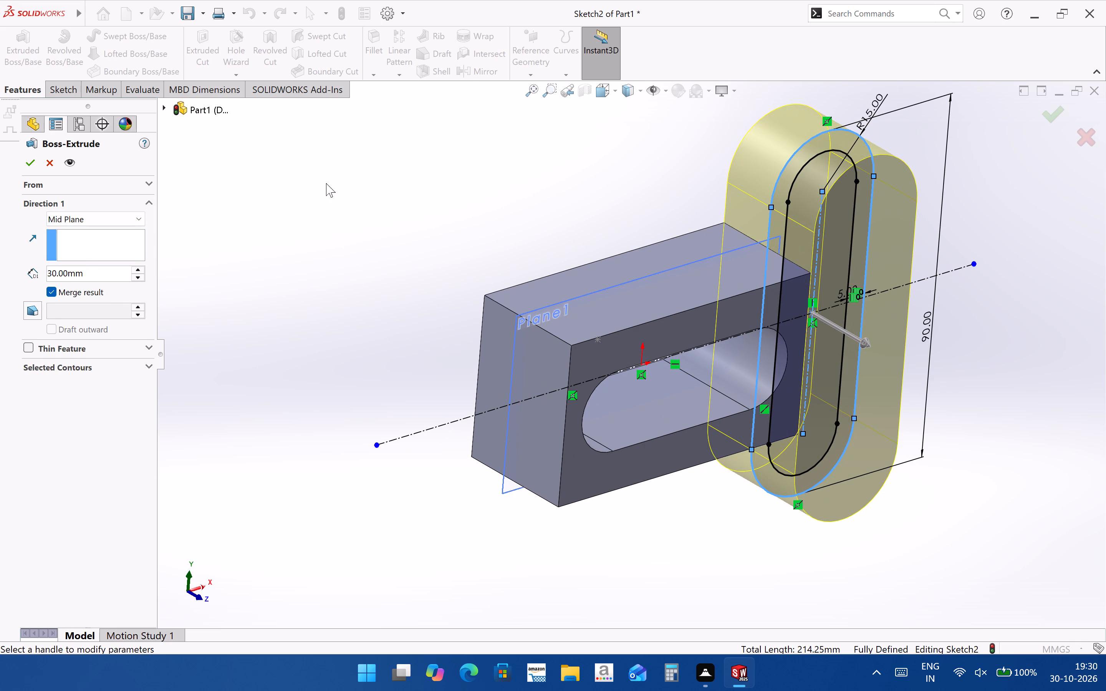
click(92, 277)
drag(94, 274, 4, 271)
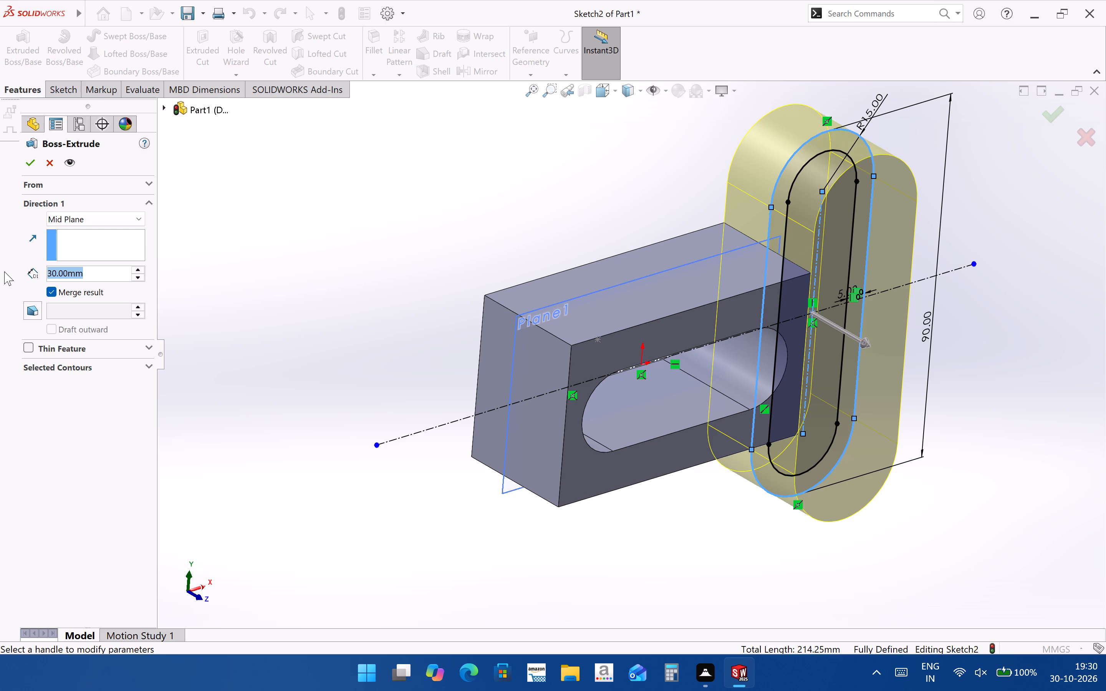
text(50)
key(Return)
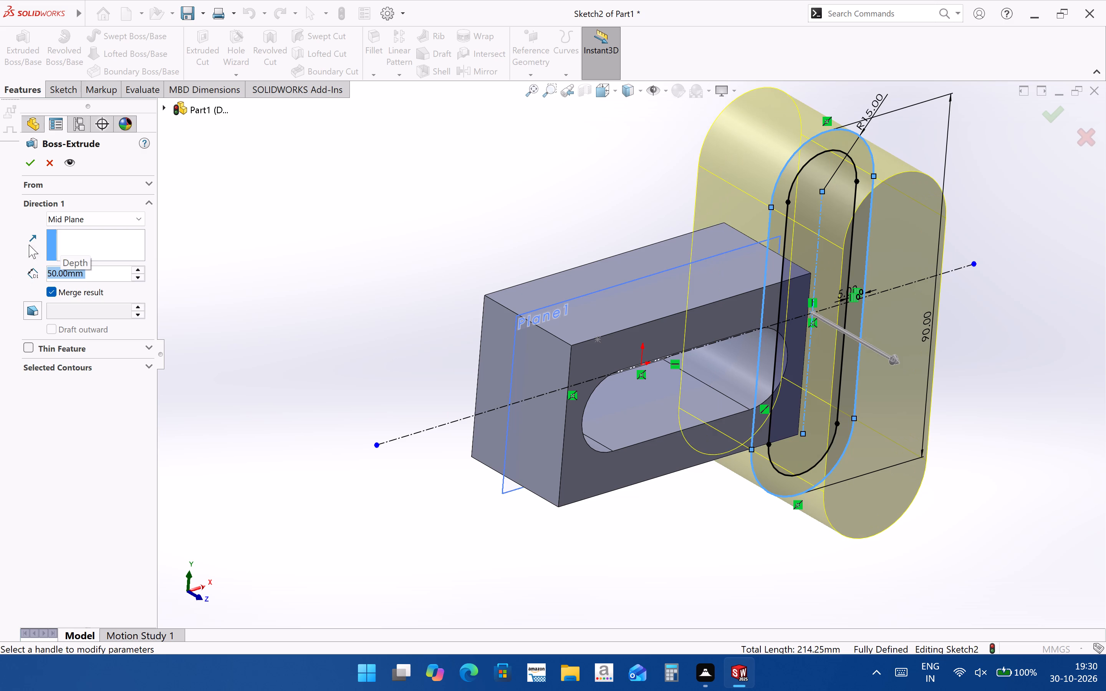
scroll(569, 356, up, 3)
middle_drag(601, 388, 541, 362)
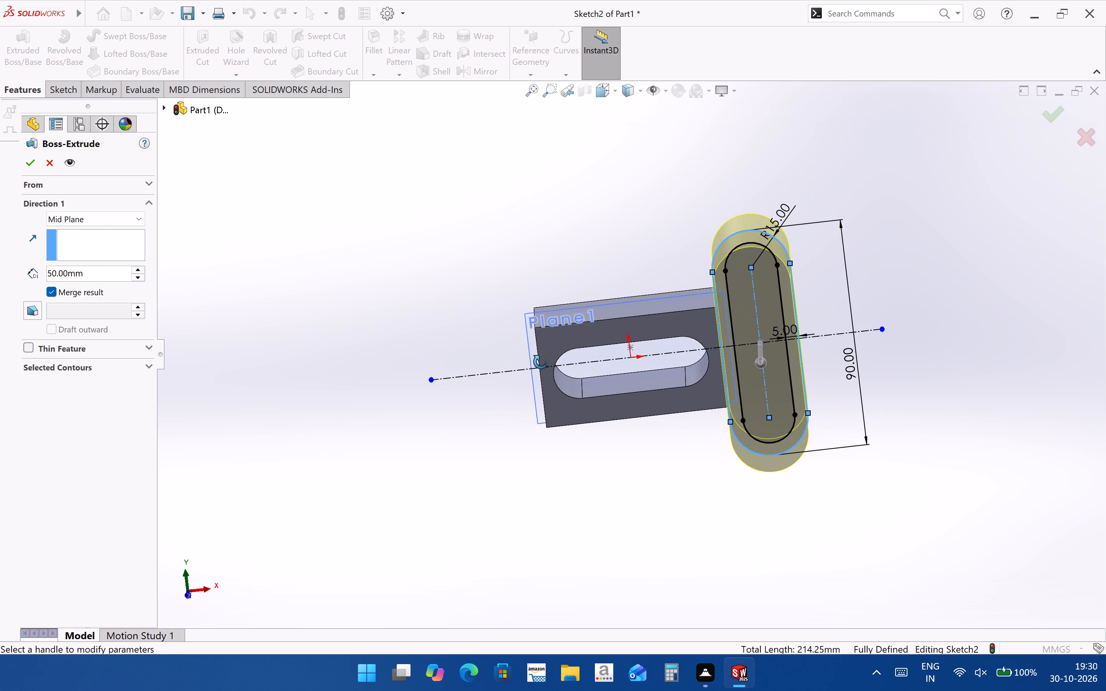
middle_drag(541, 362, 580, 358)
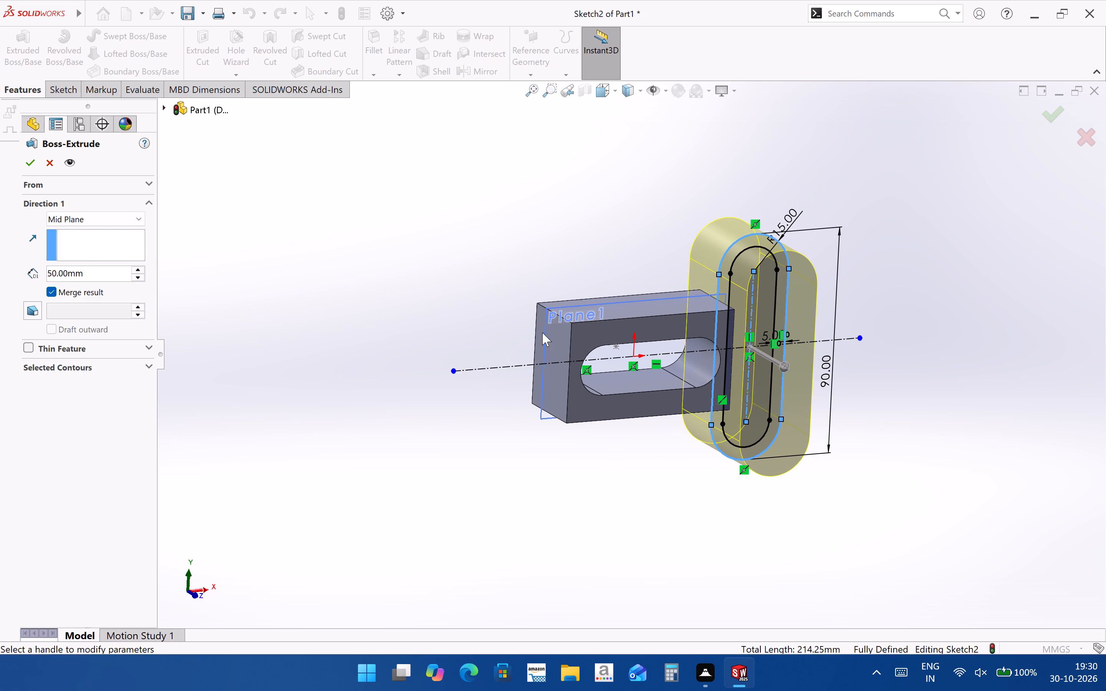
click(29, 165)
click(619, 466)
Edit the vertical slot's extrusion and remove its selected contour, so only the ring between the two outlines is extruded.
middle_drag(662, 446, 658, 446)
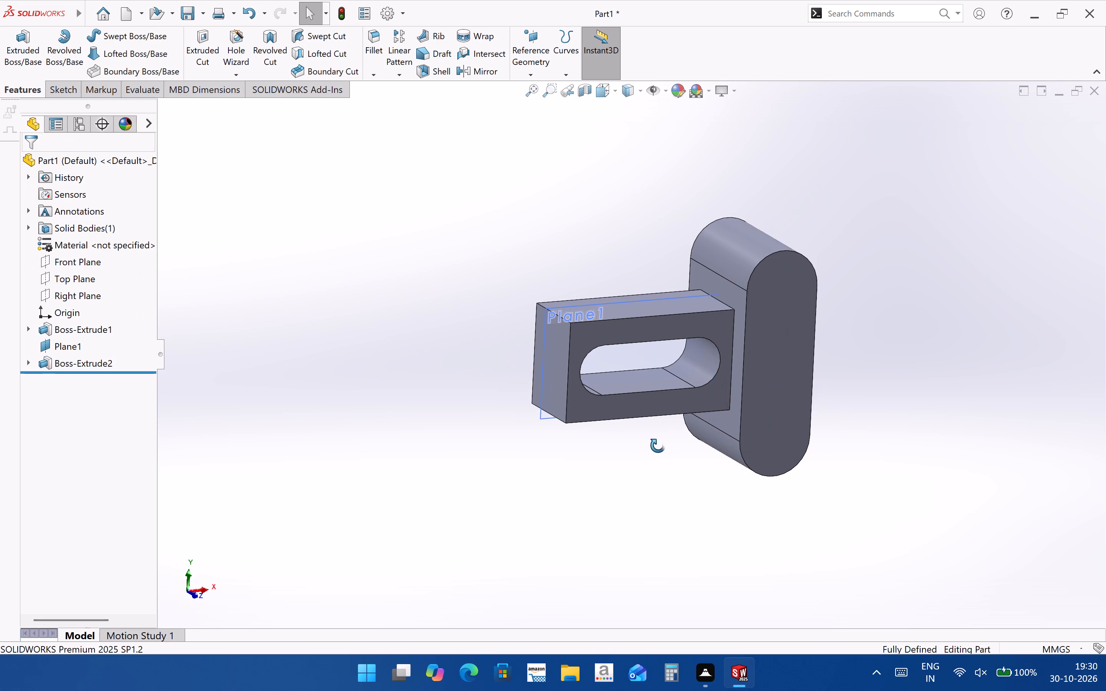
middle_drag(658, 446, 641, 454)
click(66, 357)
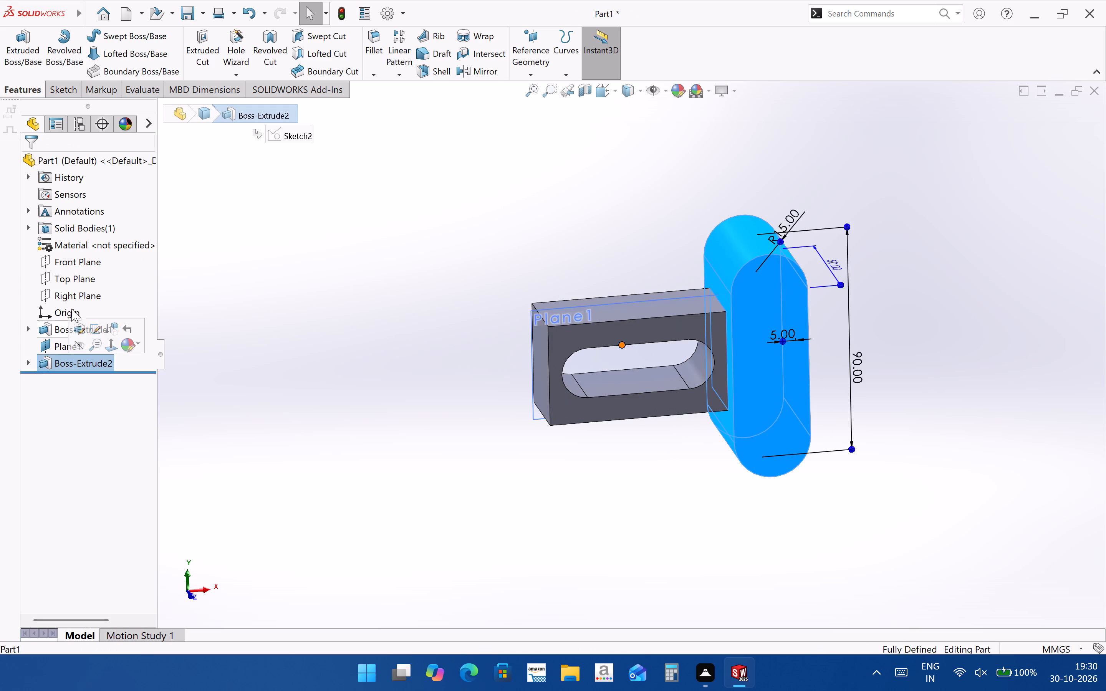
click(78, 326)
scroll(787, 417, down, 1)
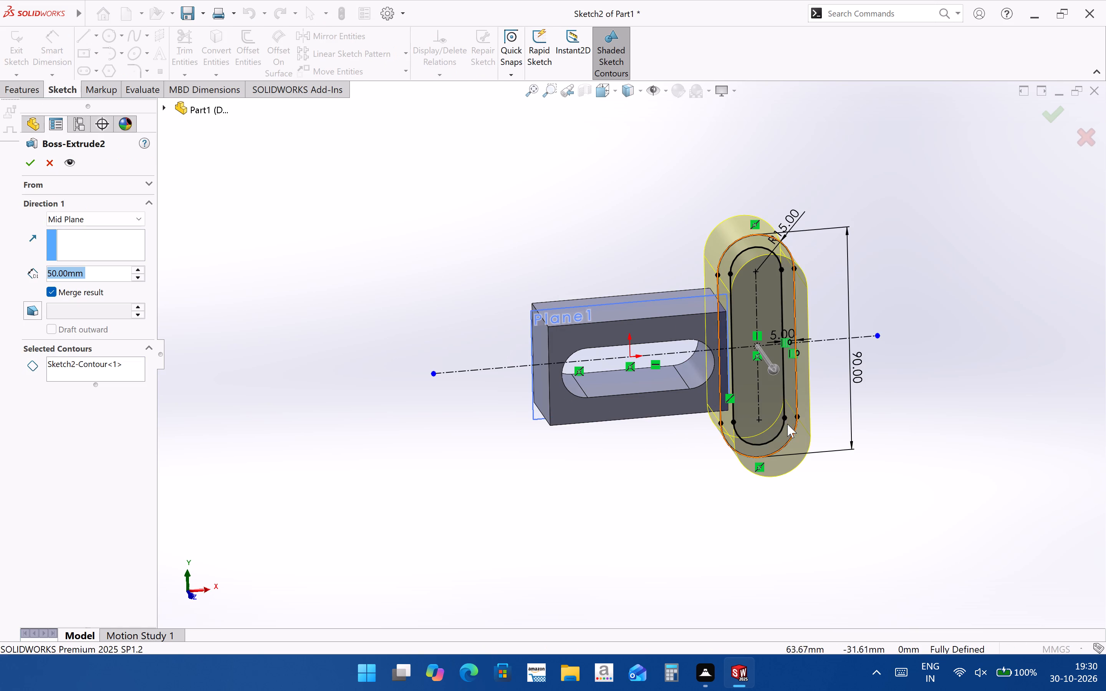
middle_drag(784, 446, 795, 402)
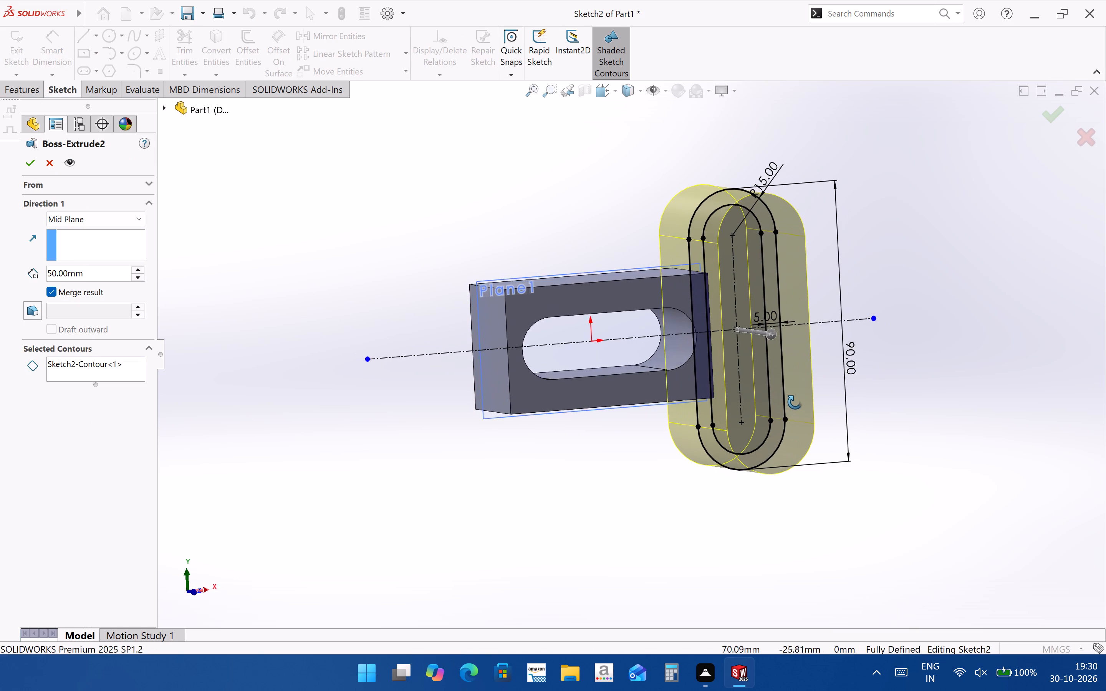
middle_drag(795, 402, 791, 397)
click(92, 367)
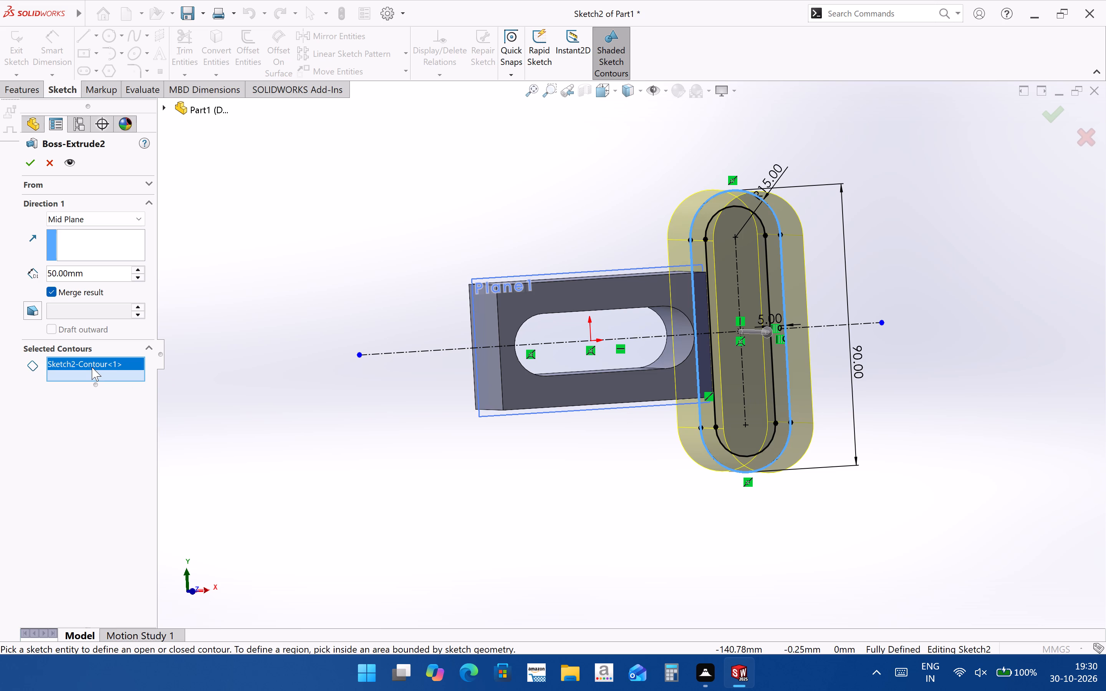
key(Delete)
middle_drag(683, 435, 658, 445)
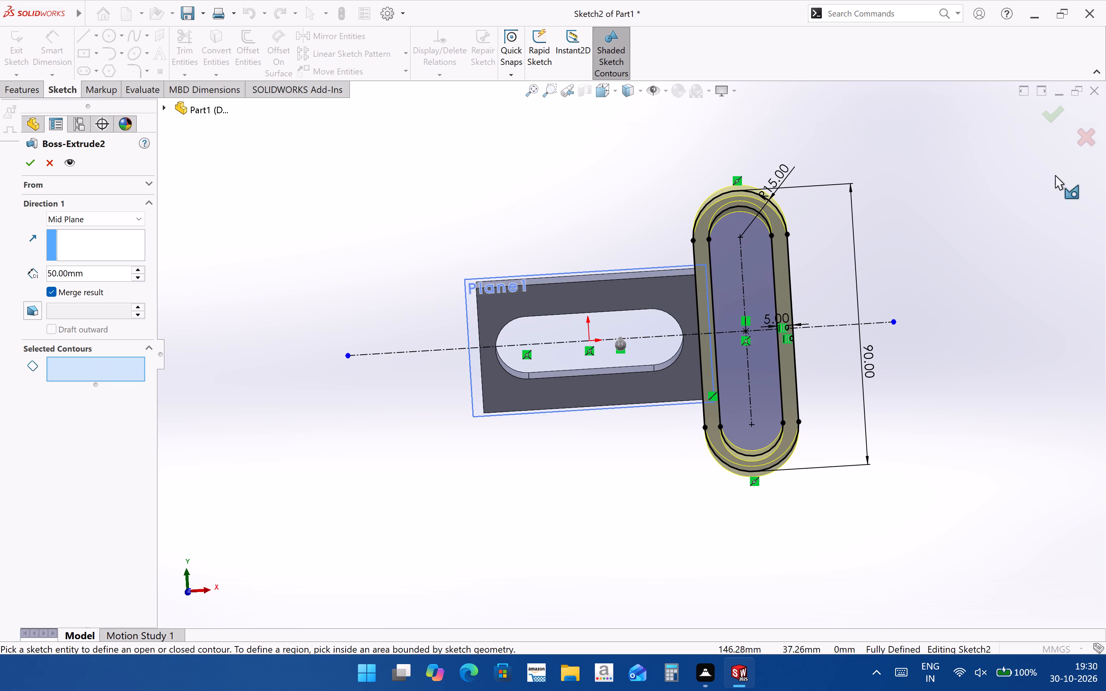
click(1056, 116)
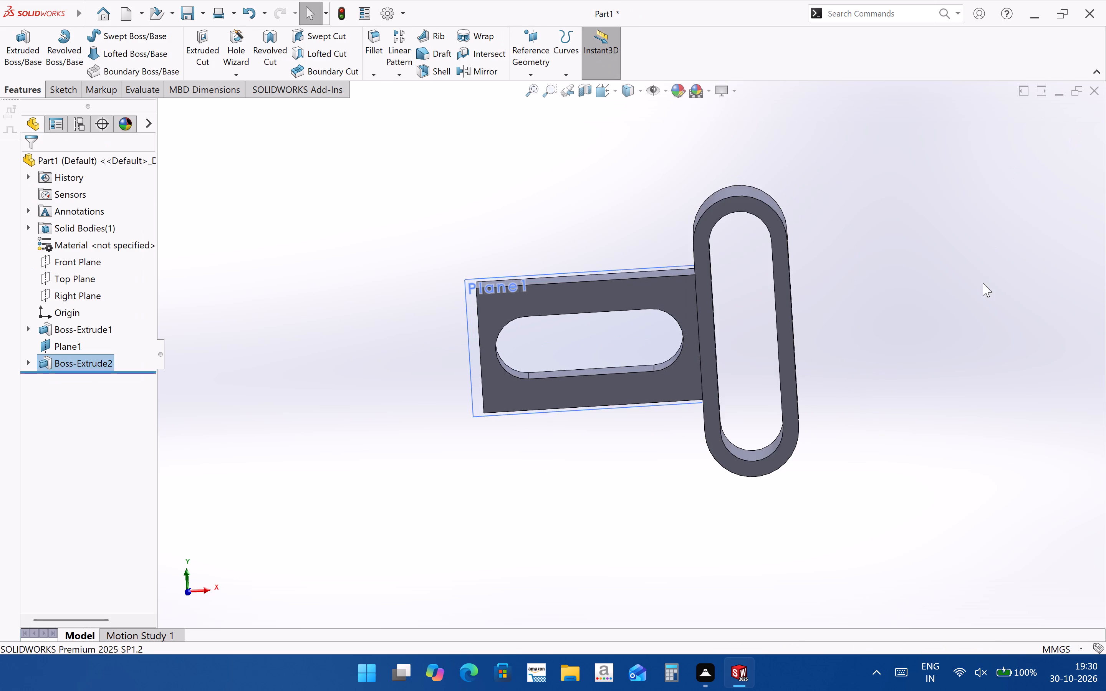
click(955, 342)
Edit the ring extrusion's sketch and draw a vertical centerline through the origin, extending above and below the block.
scroll(721, 386, up, 3)
middle_drag(722, 369, 844, 494)
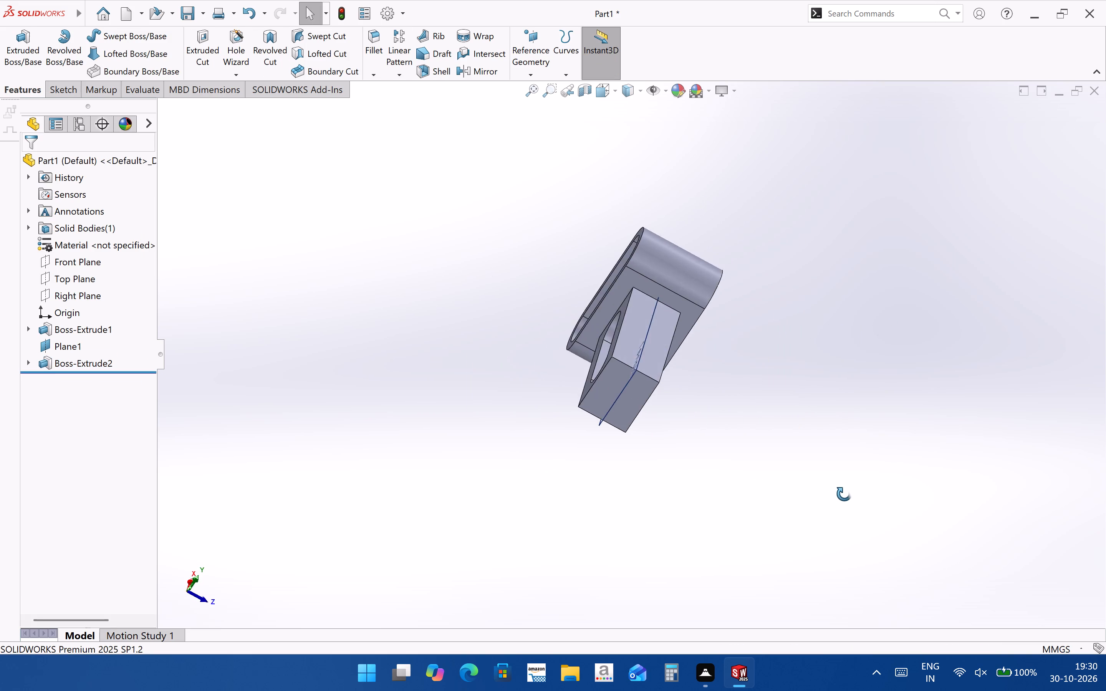
middle_drag(844, 494, 755, 396)
click(926, 464)
scroll(570, 377, down, 3)
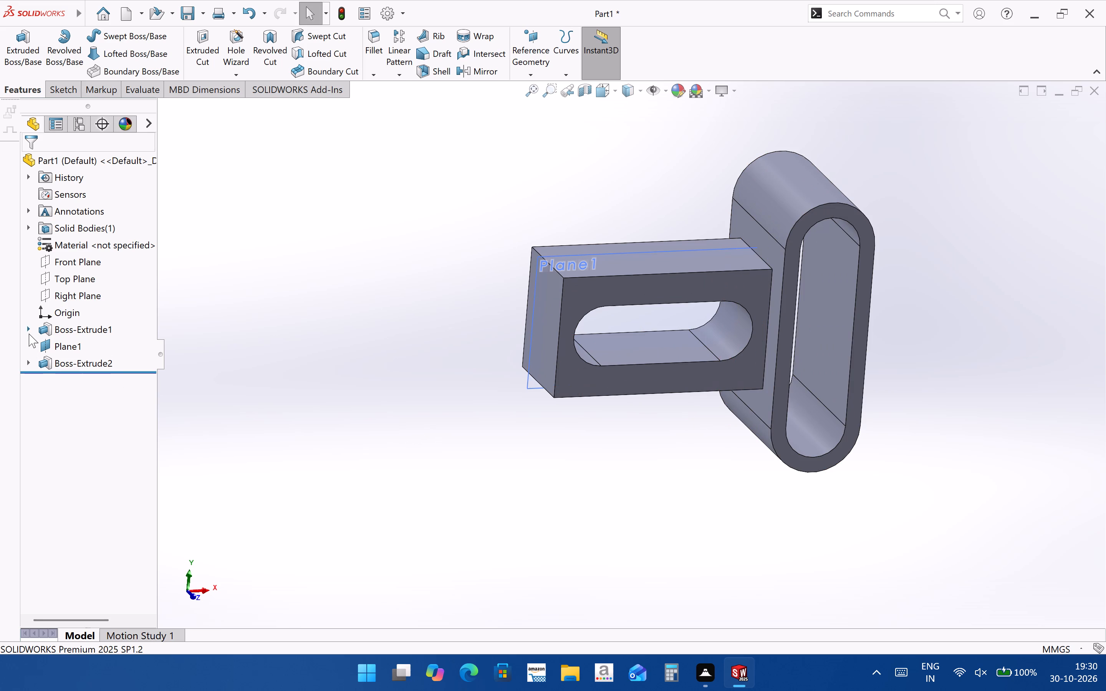
click(84, 358)
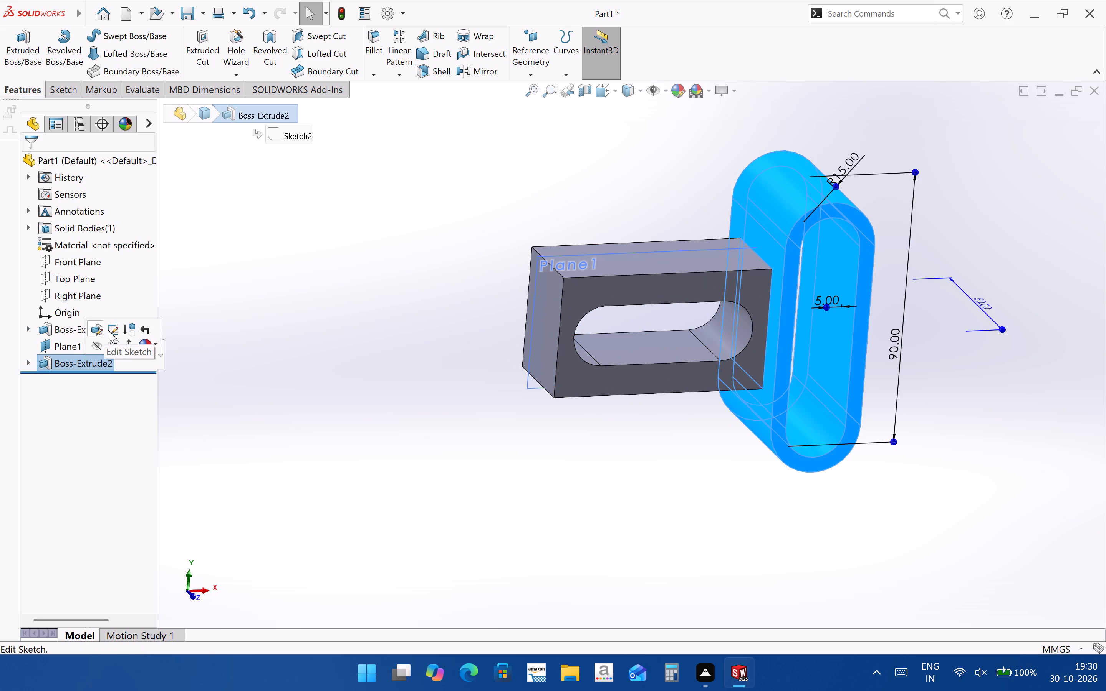
click(108, 330)
scroll(760, 422, up, 1)
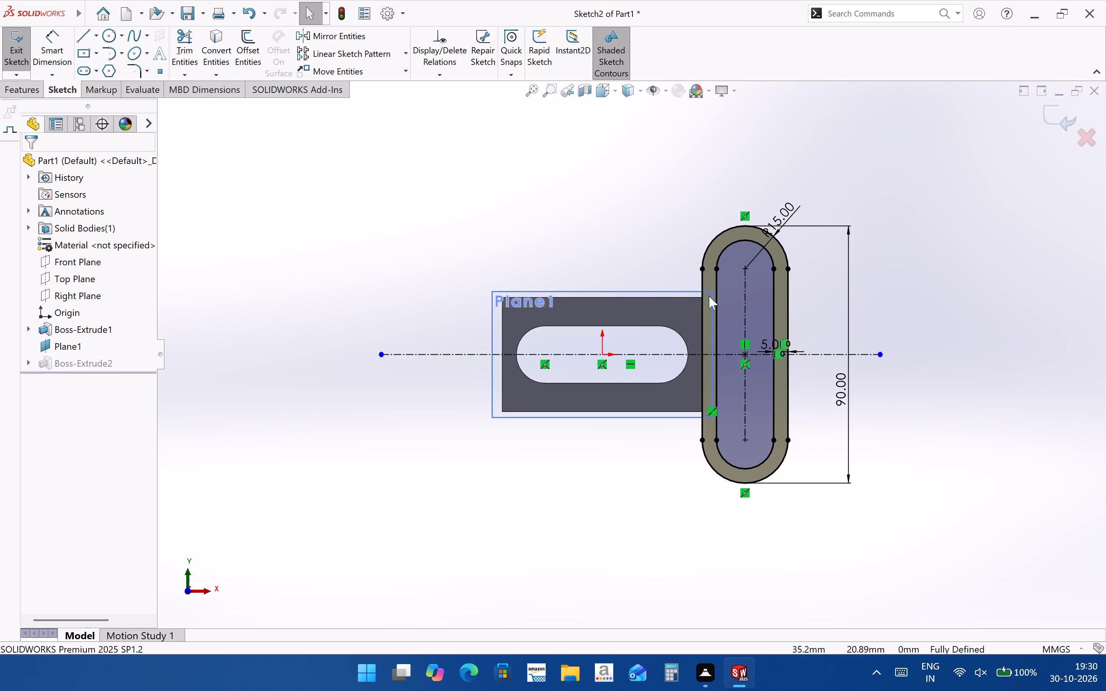
drag(671, 203, 848, 536)
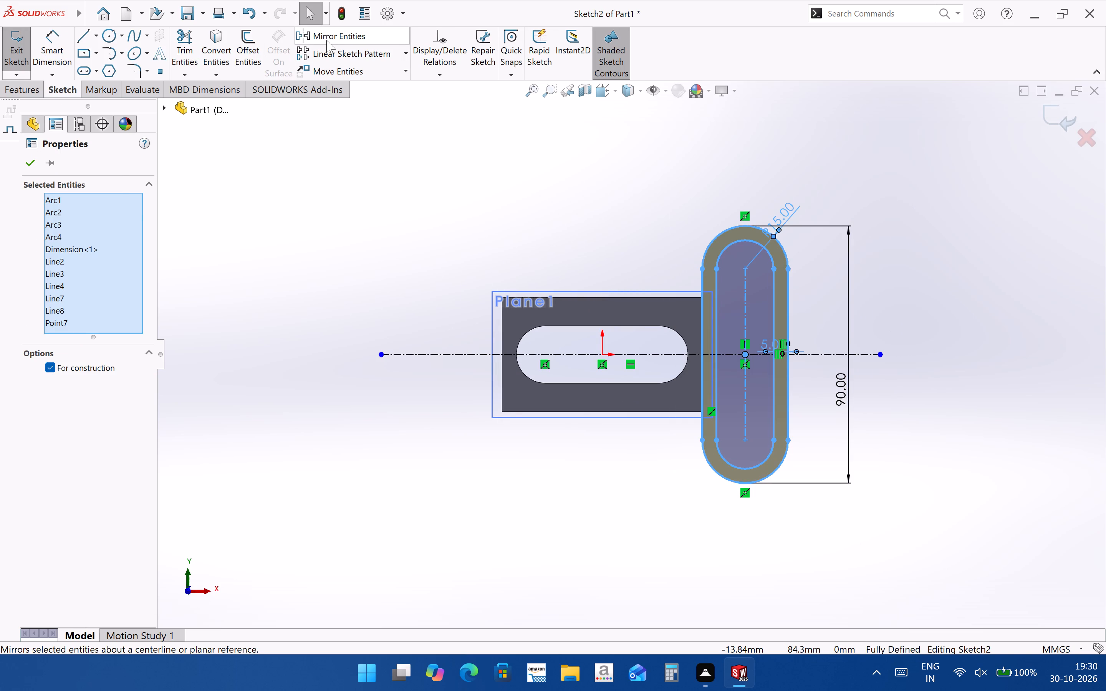
click(96, 35)
click(96, 65)
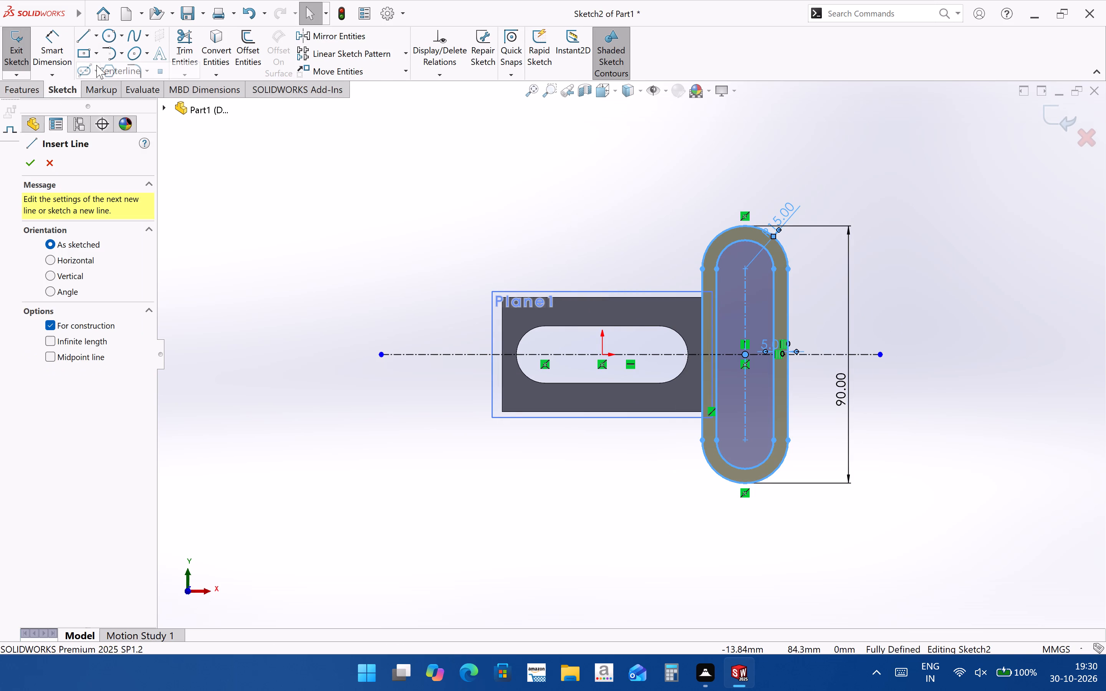
click(604, 140)
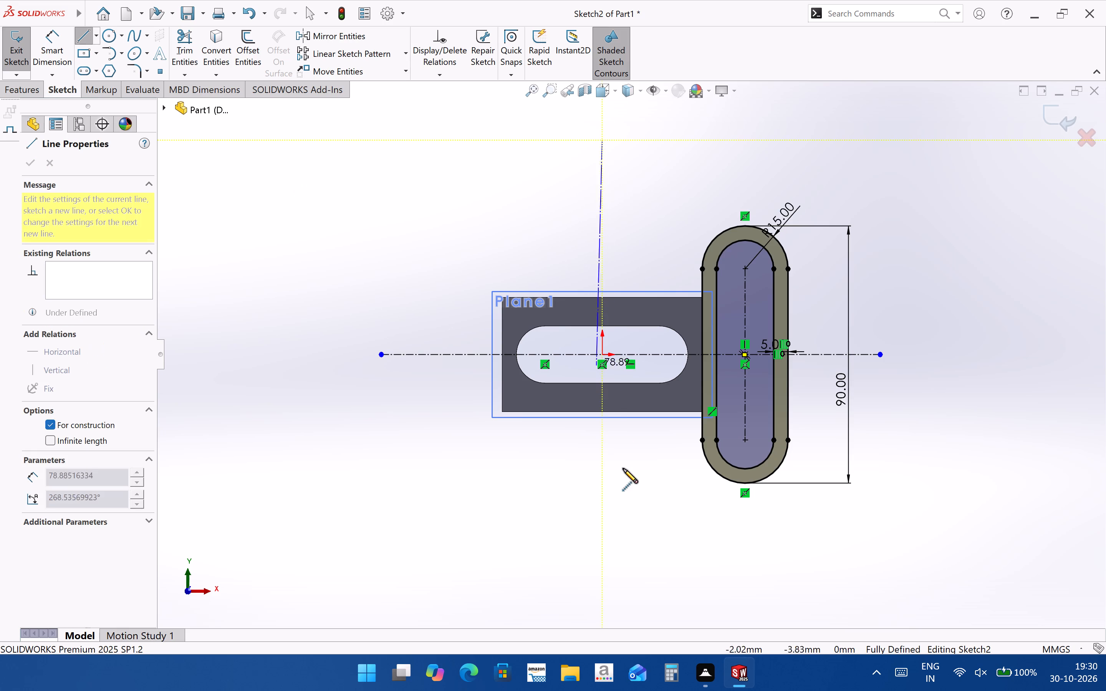
click(601, 515)
key(Escape)
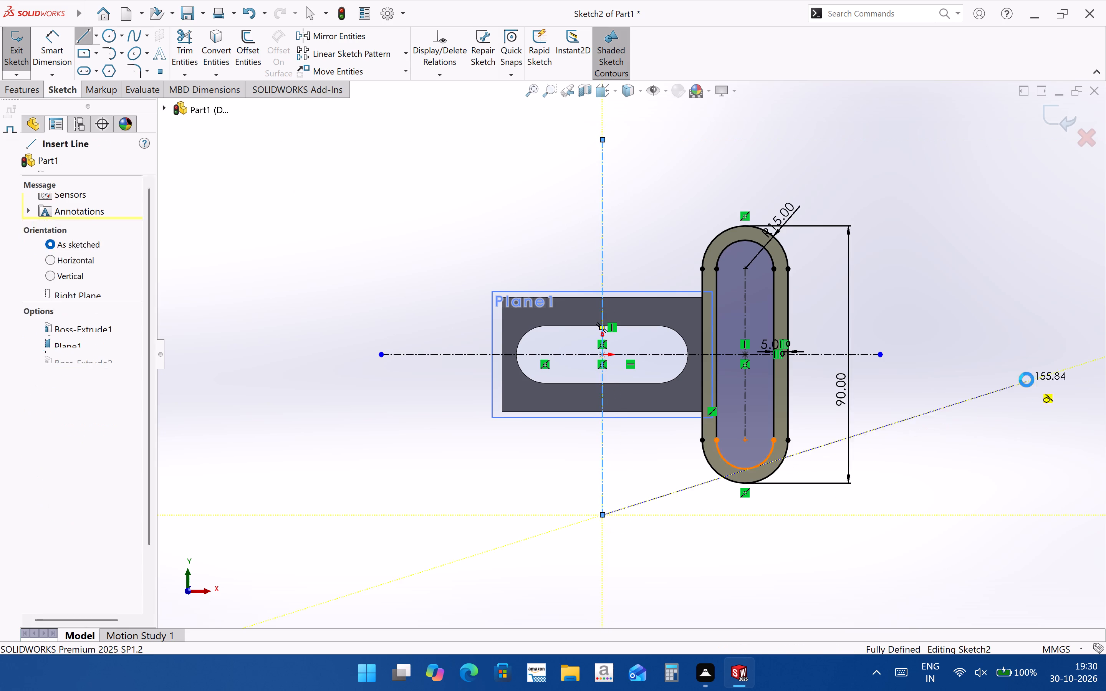
Mirror both slot outlines about the vertical centerline to the block's opposite end, and exit the sketch.
drag(670, 210, 810, 519)
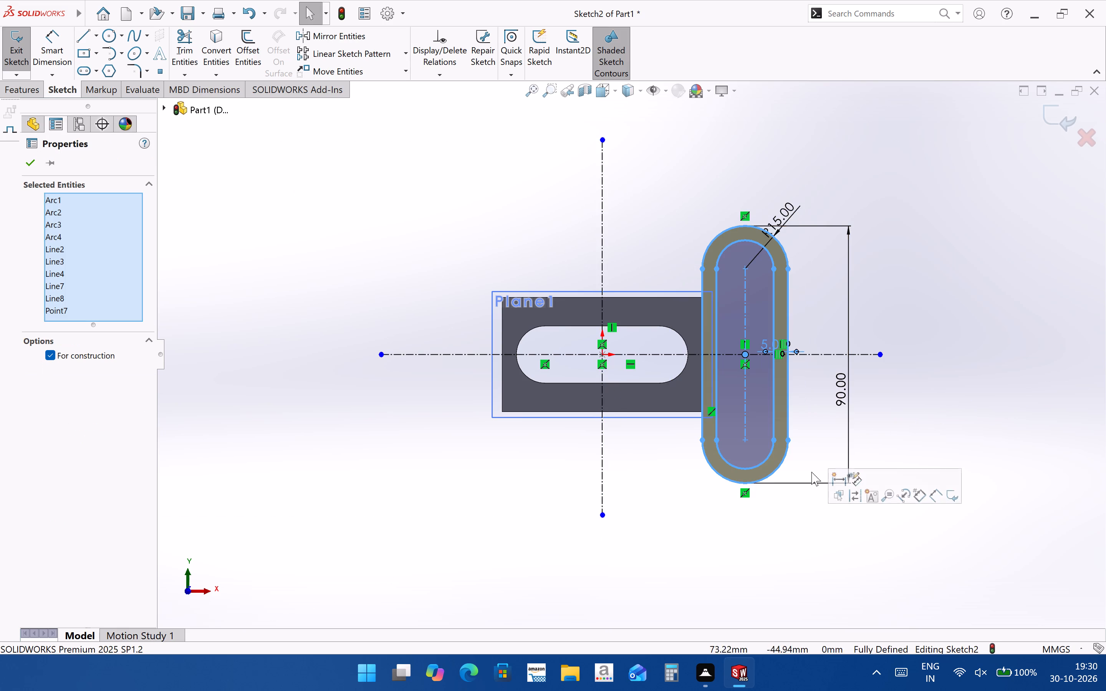
click(328, 38)
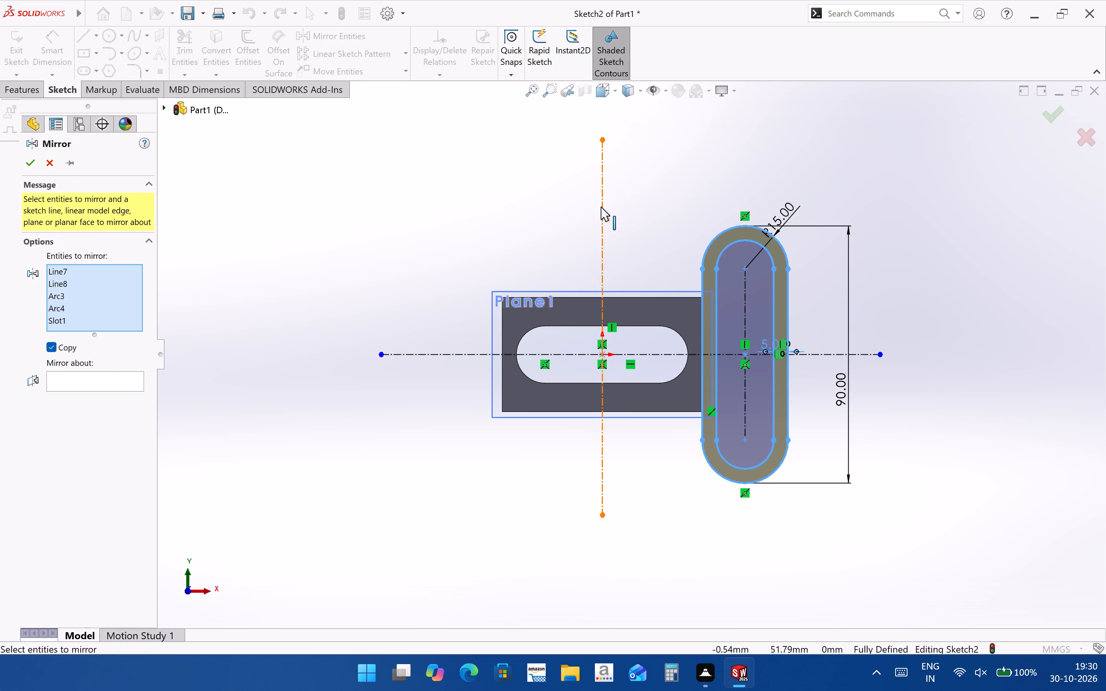
click(601, 207)
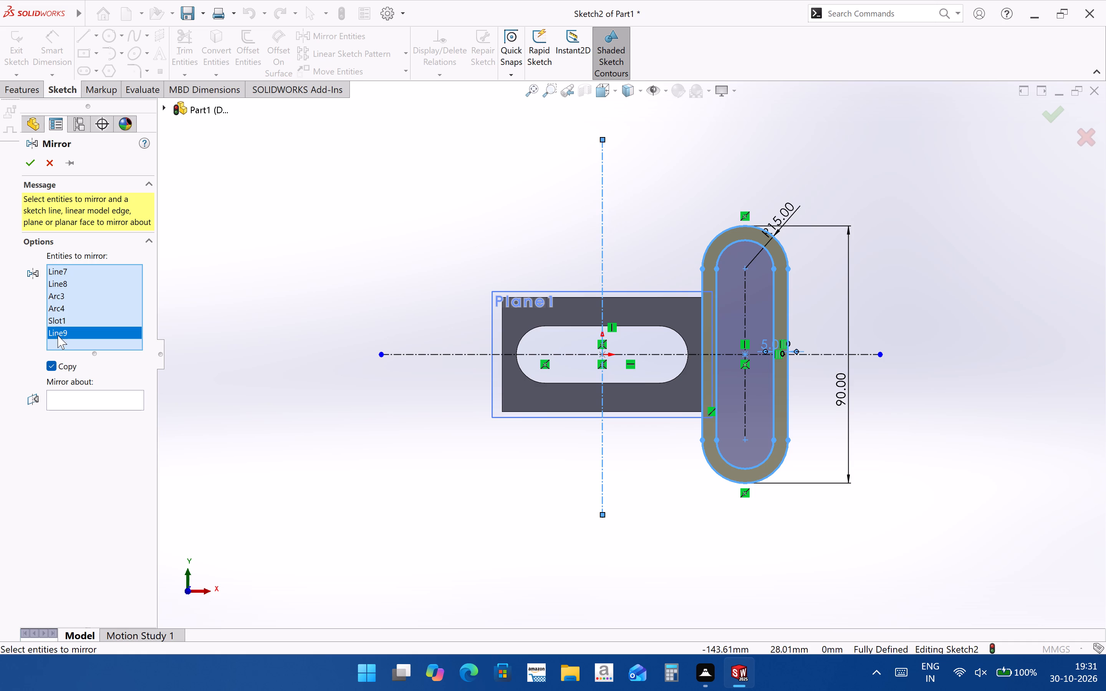
click(58, 335)
key(Delete)
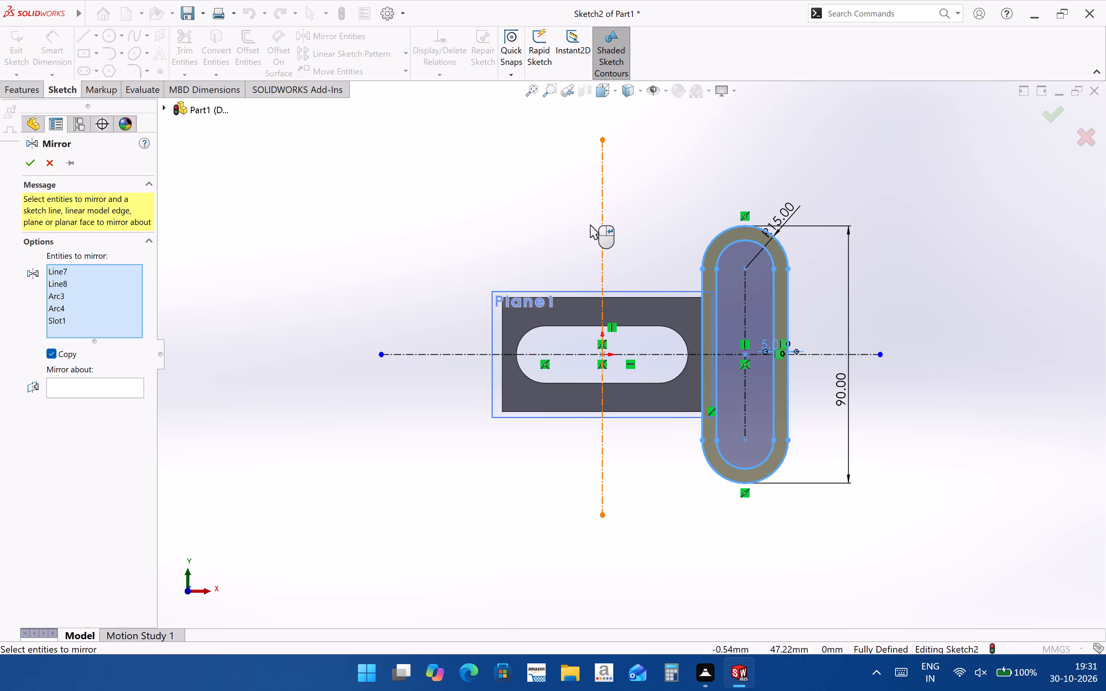
click(106, 393)
click(120, 381)
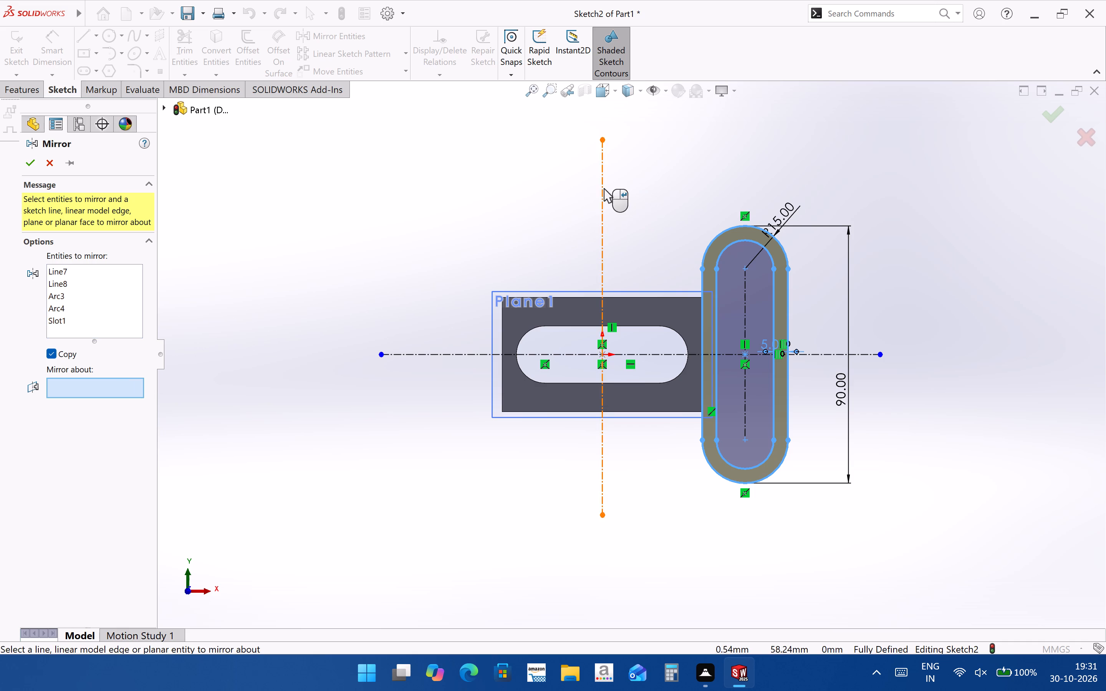
click(604, 188)
click(31, 165)
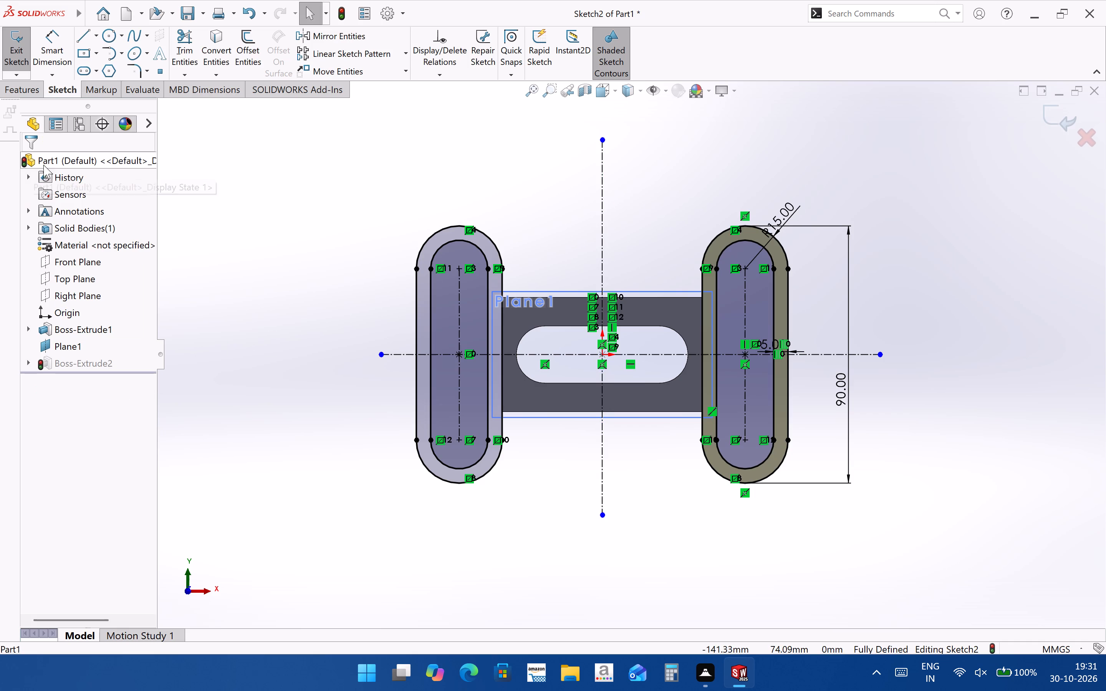
click(749, 136)
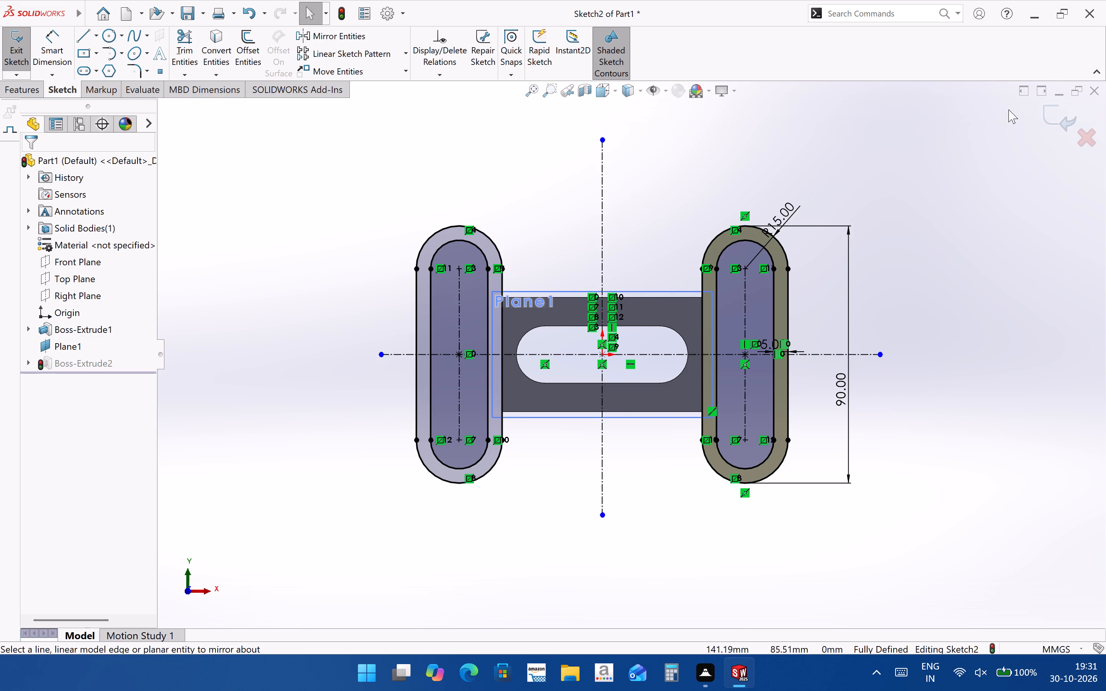
click(1051, 115)
Hide all reference item types so Plane1 is not displayed over the model.
scroll(593, 300, up, 2)
middle_drag(588, 309, 651, 356)
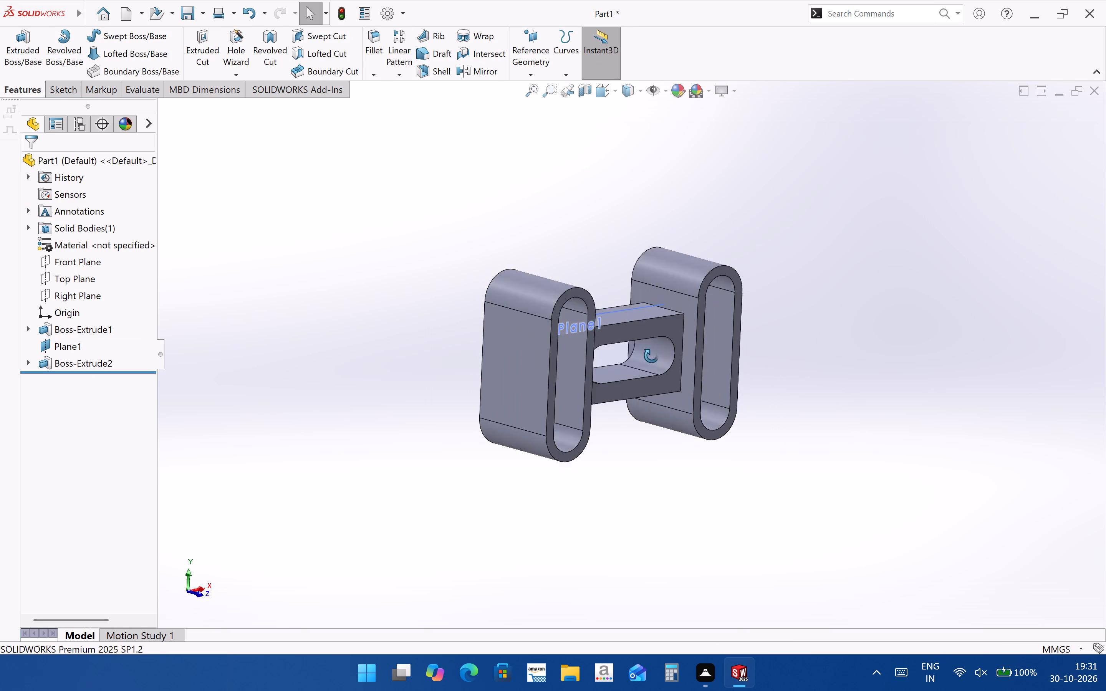
middle_drag(651, 356, 639, 326)
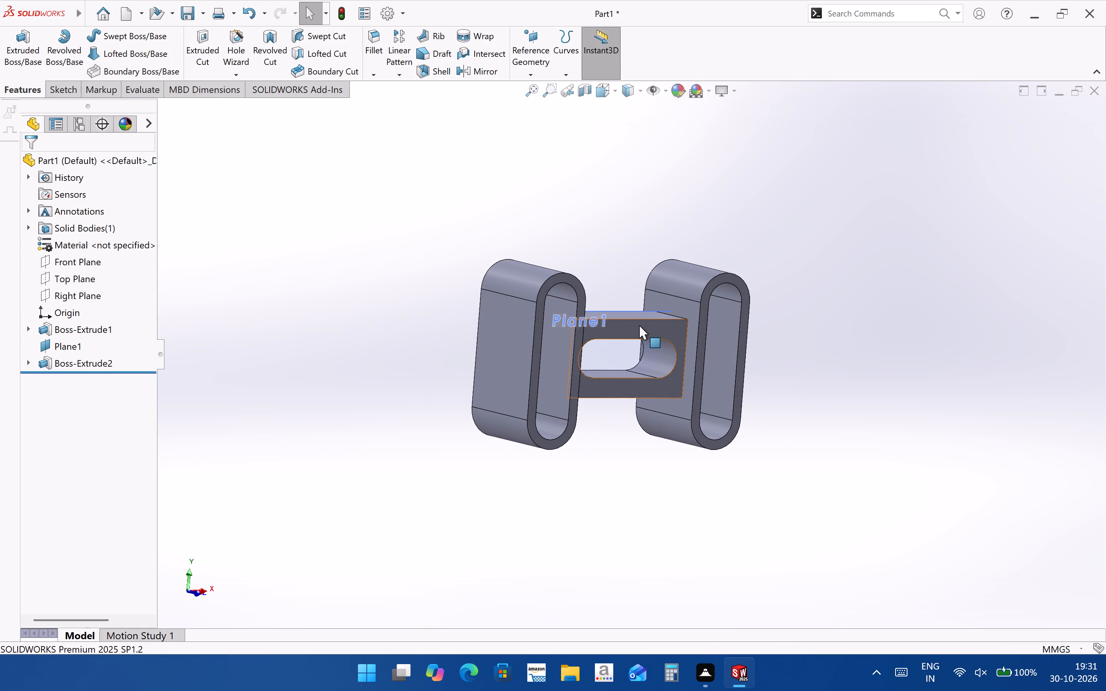
middle_drag(666, 408, 600, 403)
scroll(560, 384, down, 2)
click(609, 472)
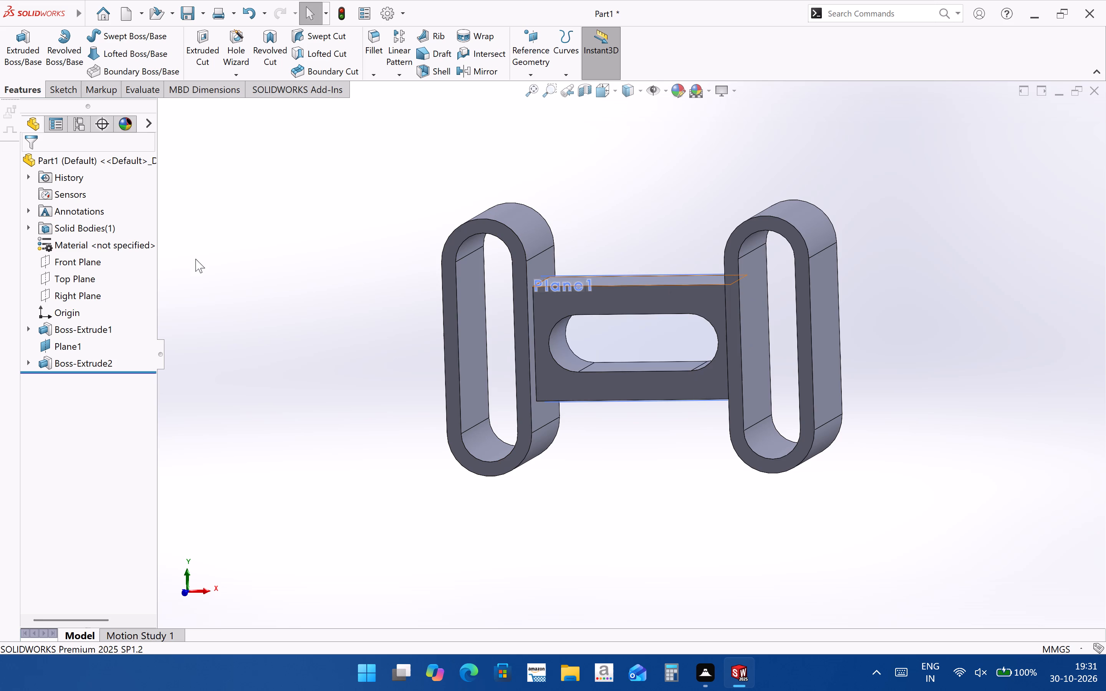
click(657, 88)
click(801, 253)
click(677, 488)
Examine the block with its two slot rings from several angles, including the Right Plane's position between them.
middle_drag(596, 464, 615, 481)
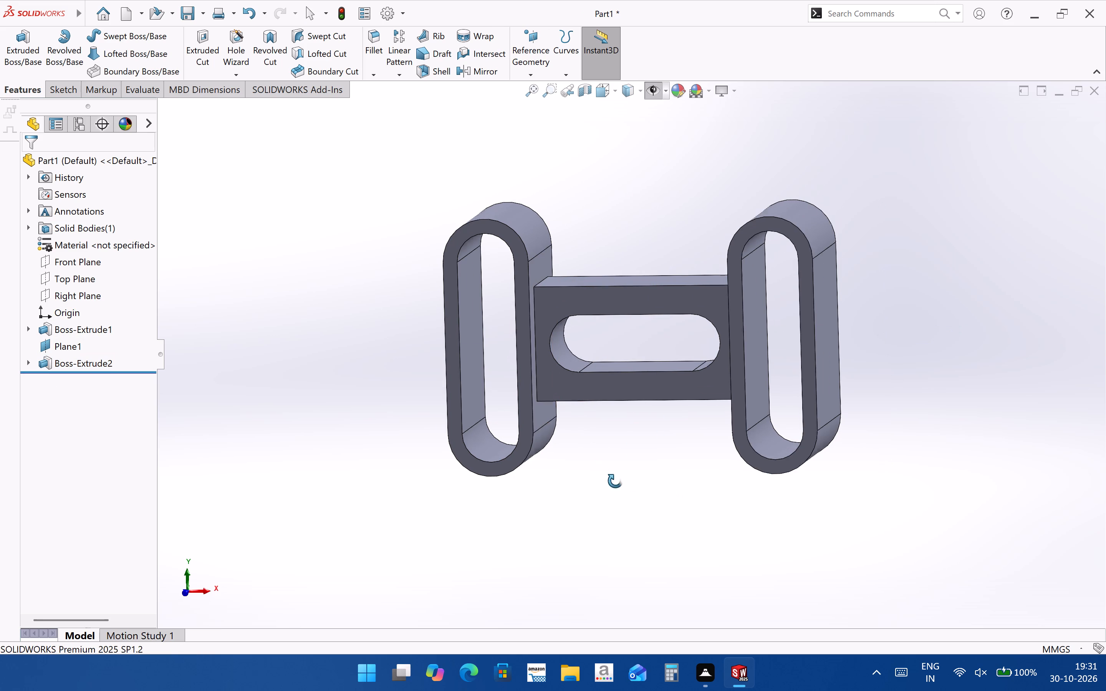
middle_drag(615, 481, 623, 505)
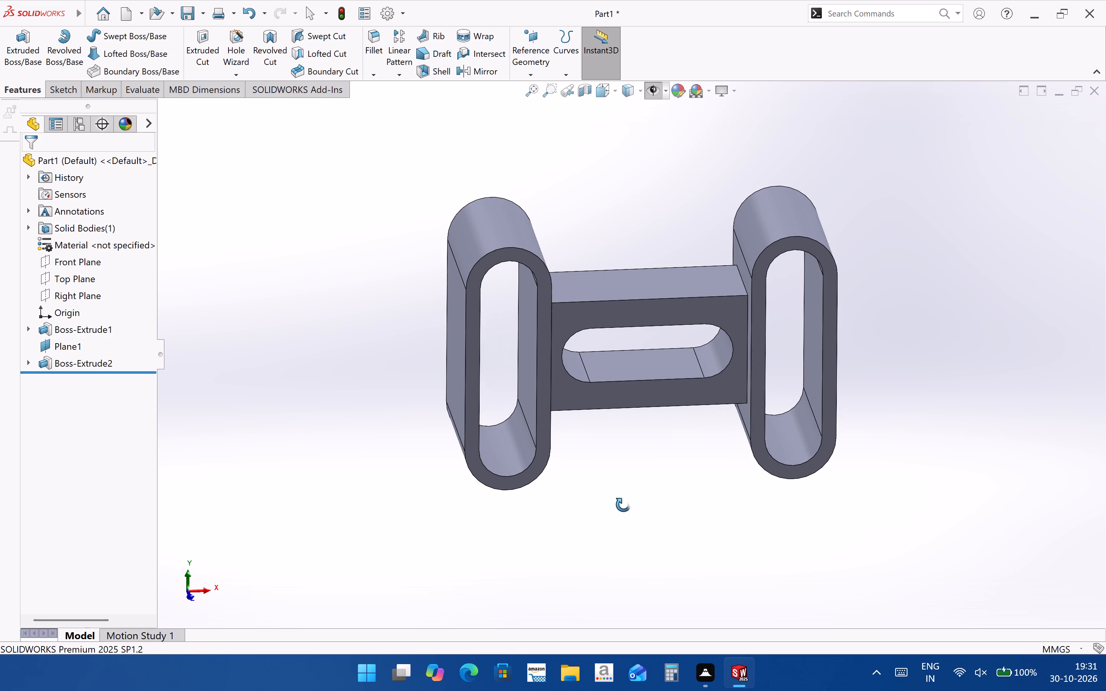
middle_drag(623, 505, 623, 504)
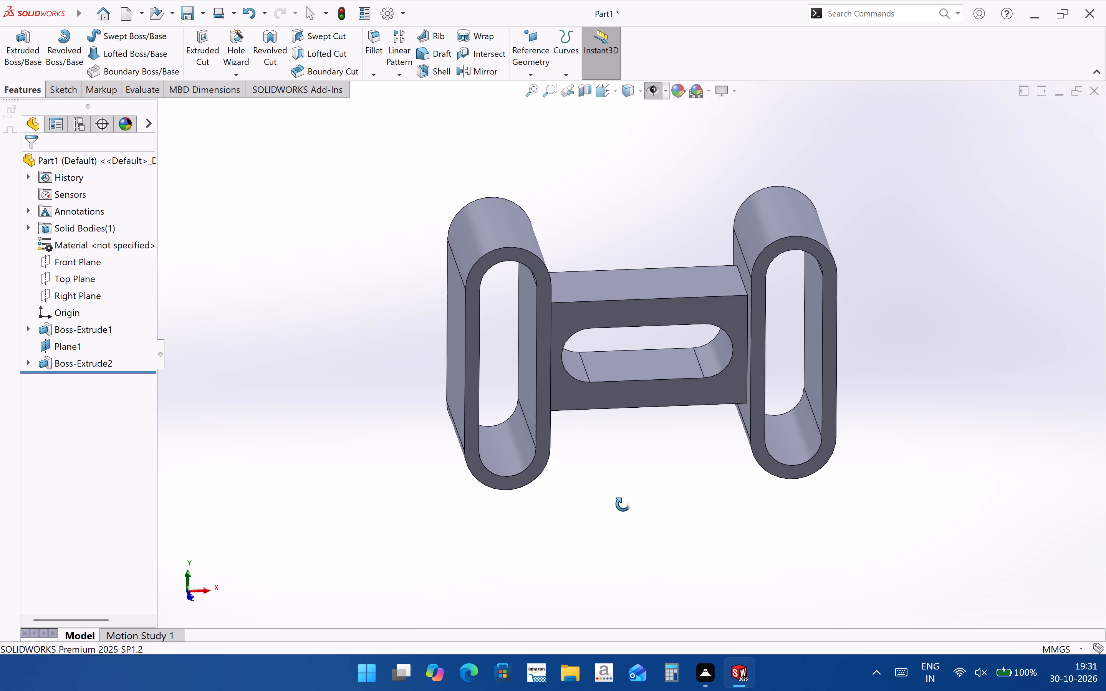
middle_drag(623, 504, 587, 450)
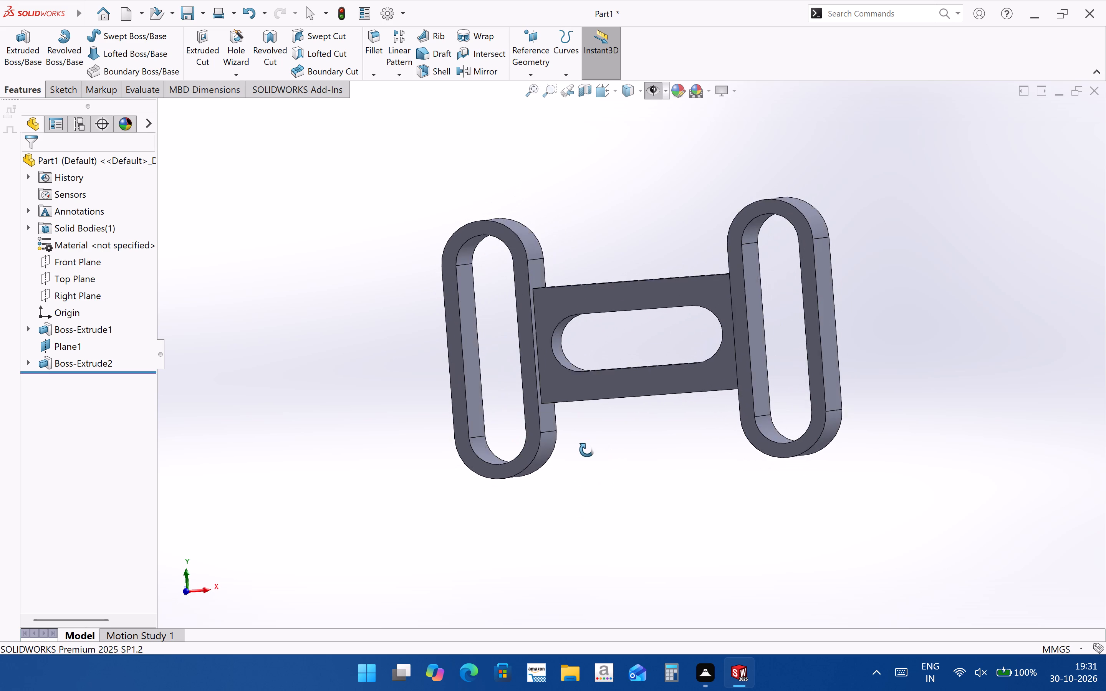
middle_drag(587, 450, 639, 475)
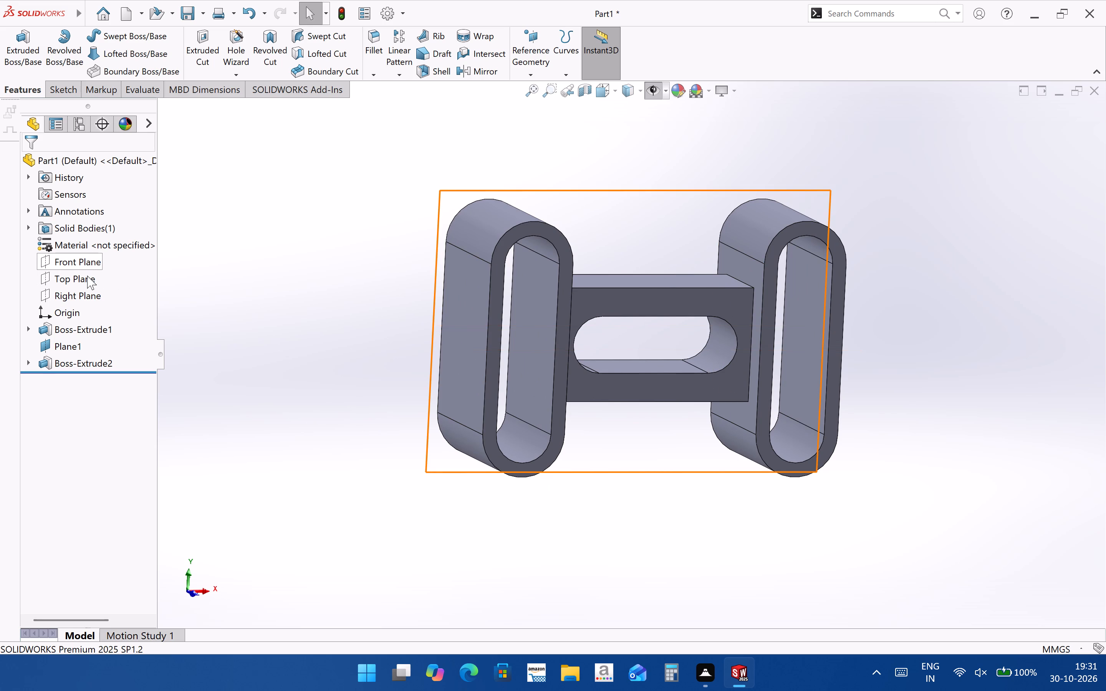
click(88, 291)
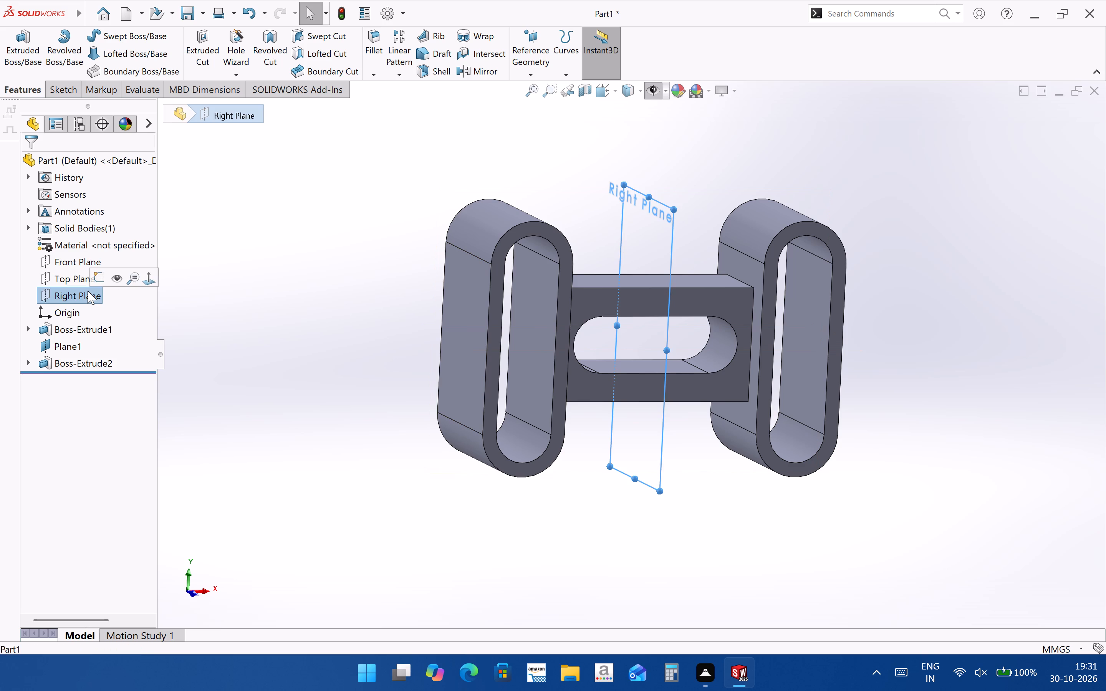
middle_drag(714, 508, 690, 522)
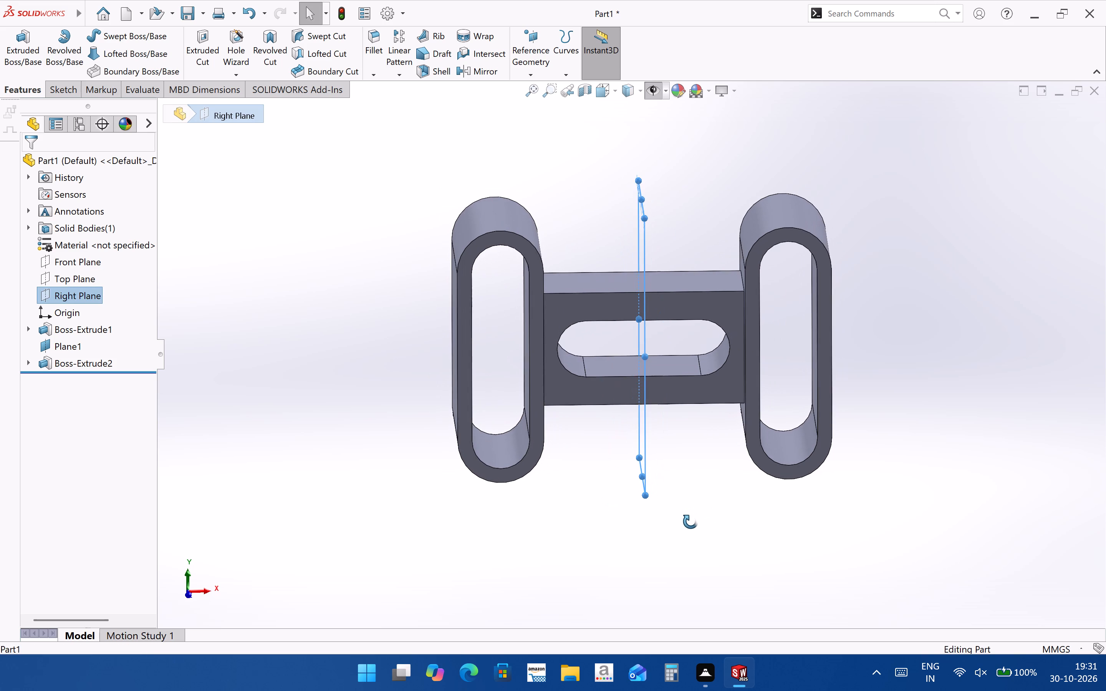
middle_drag(690, 522, 691, 516)
middle_drag(680, 500, 676, 448)
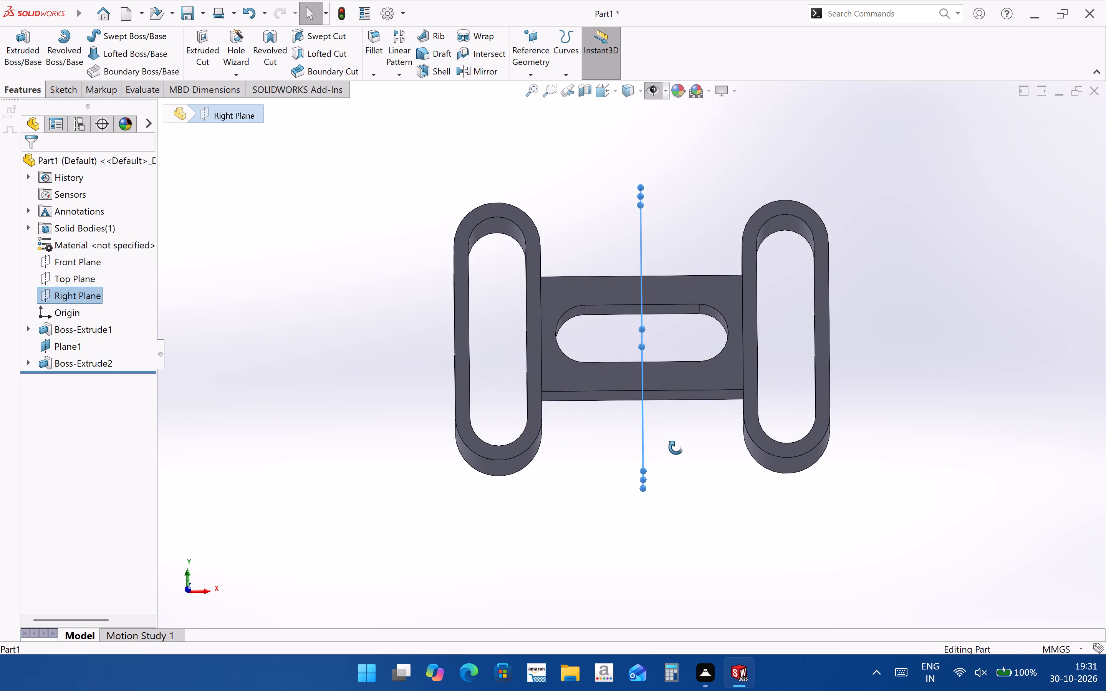
middle_drag(676, 448, 708, 478)
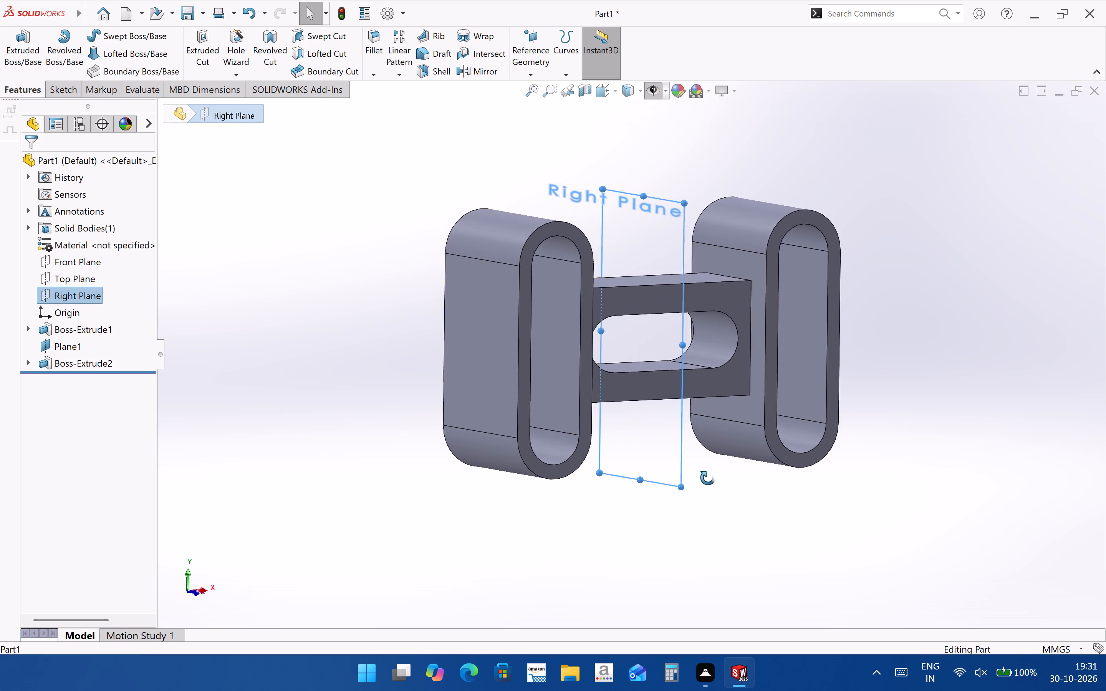
middle_drag(708, 478, 608, 488)
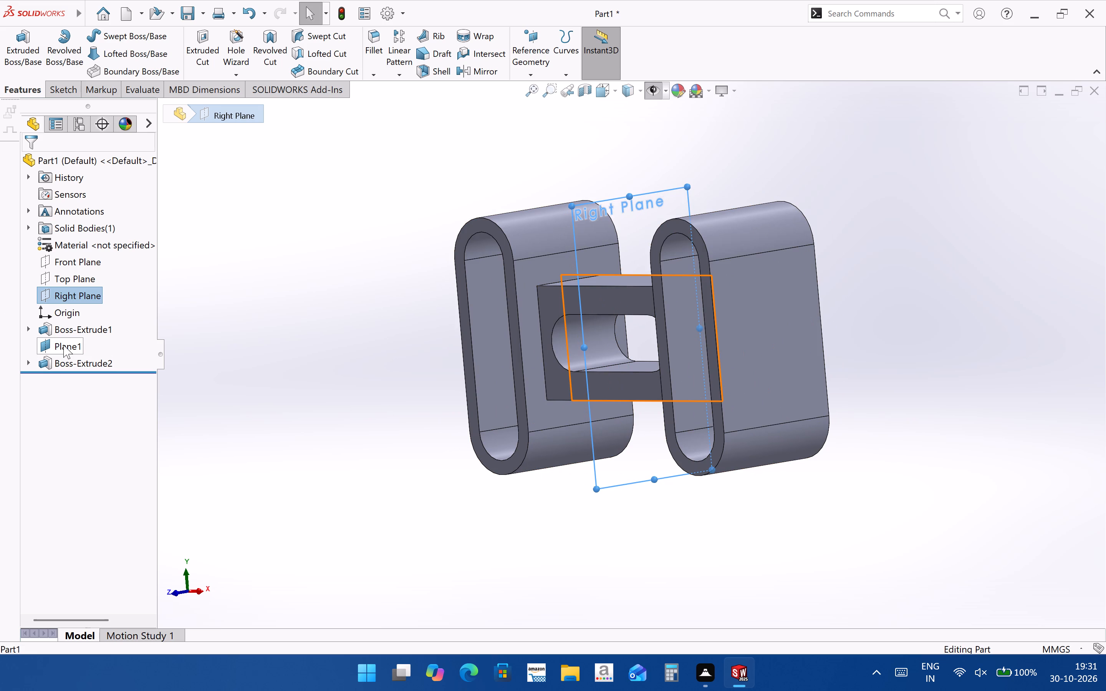
Sketch a vertical centerline on the Right Plane from the ring's bottom edge midpoint to just above its top edge.
click(64, 300)
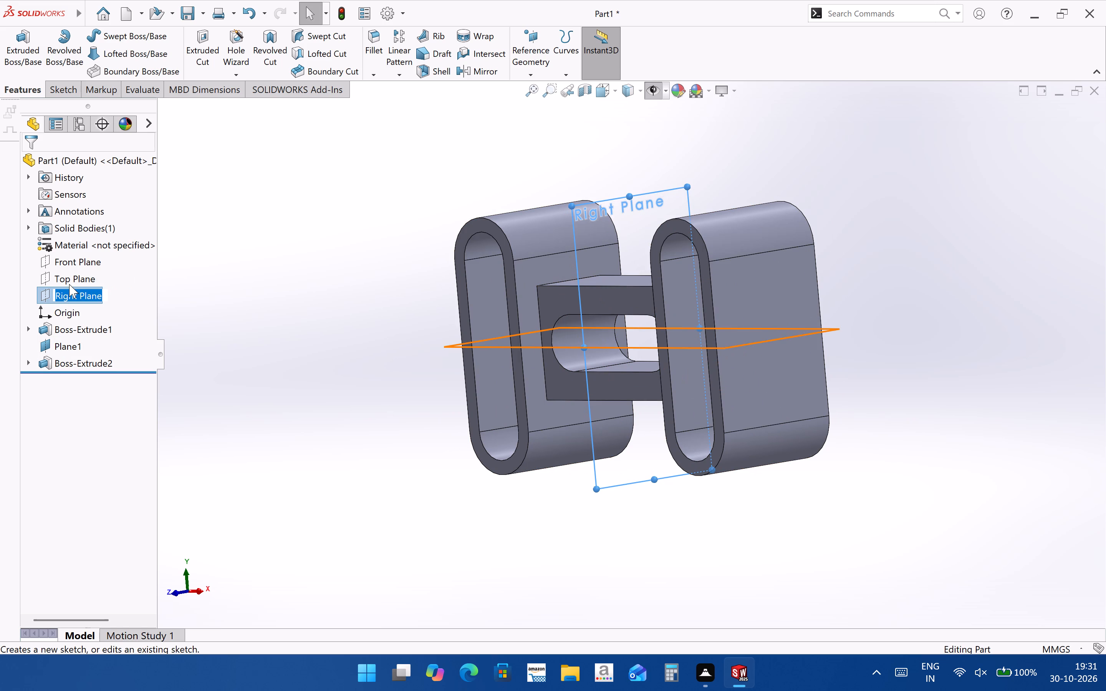
click(253, 359)
click(99, 296)
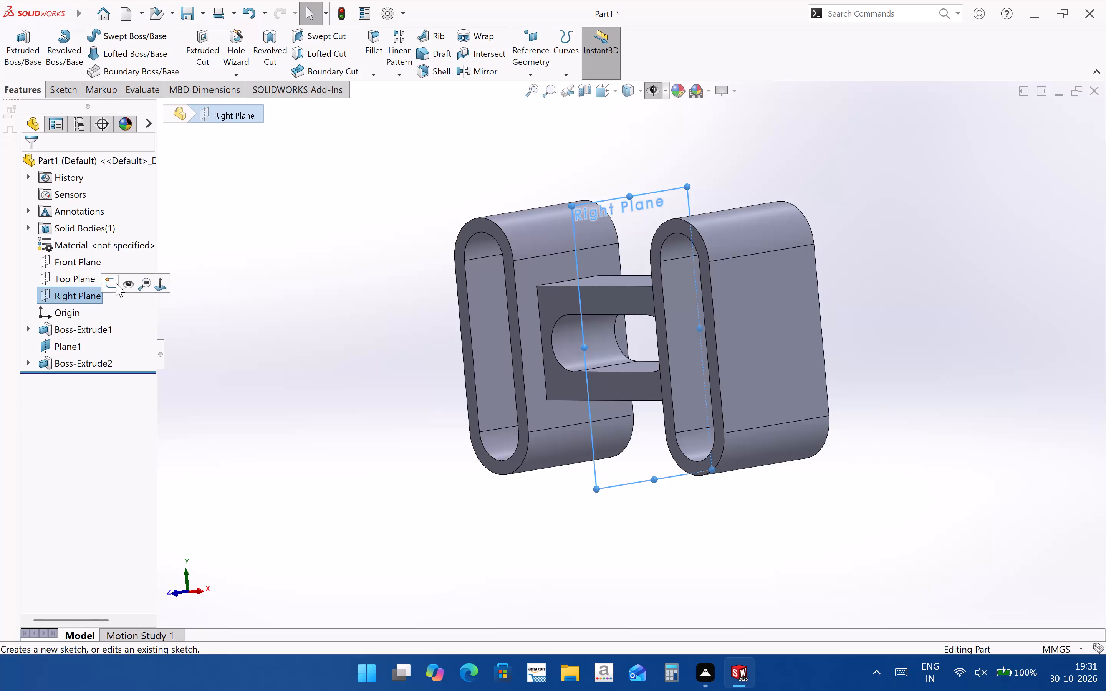
click(116, 283)
scroll(637, 412, up, 3)
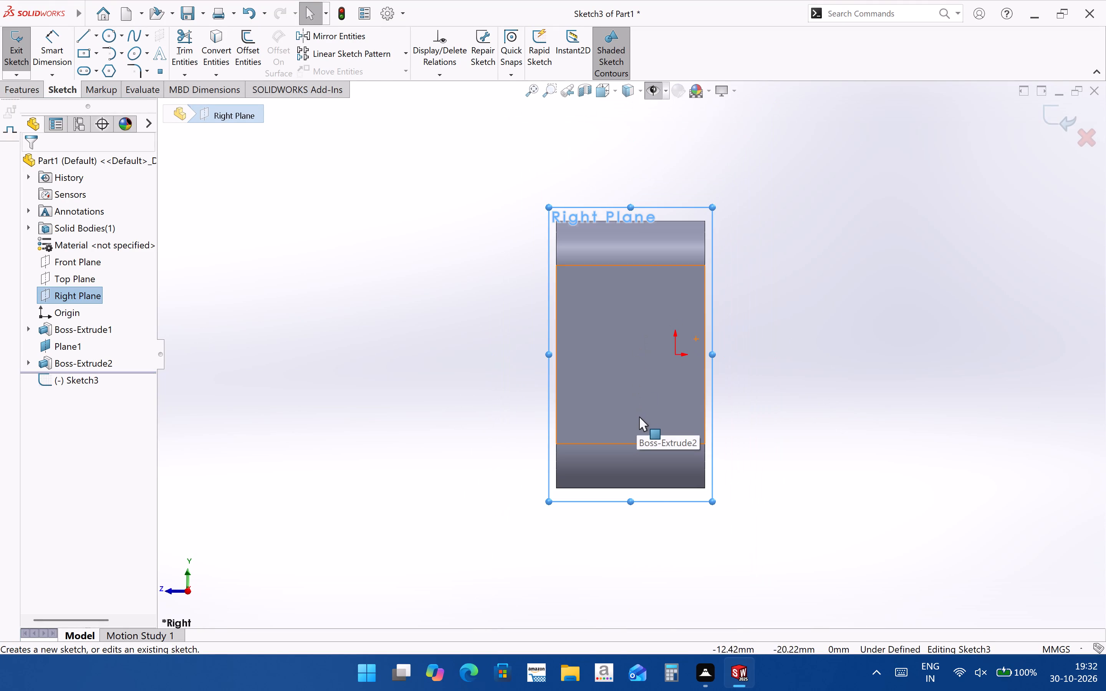
click(98, 43)
click(106, 73)
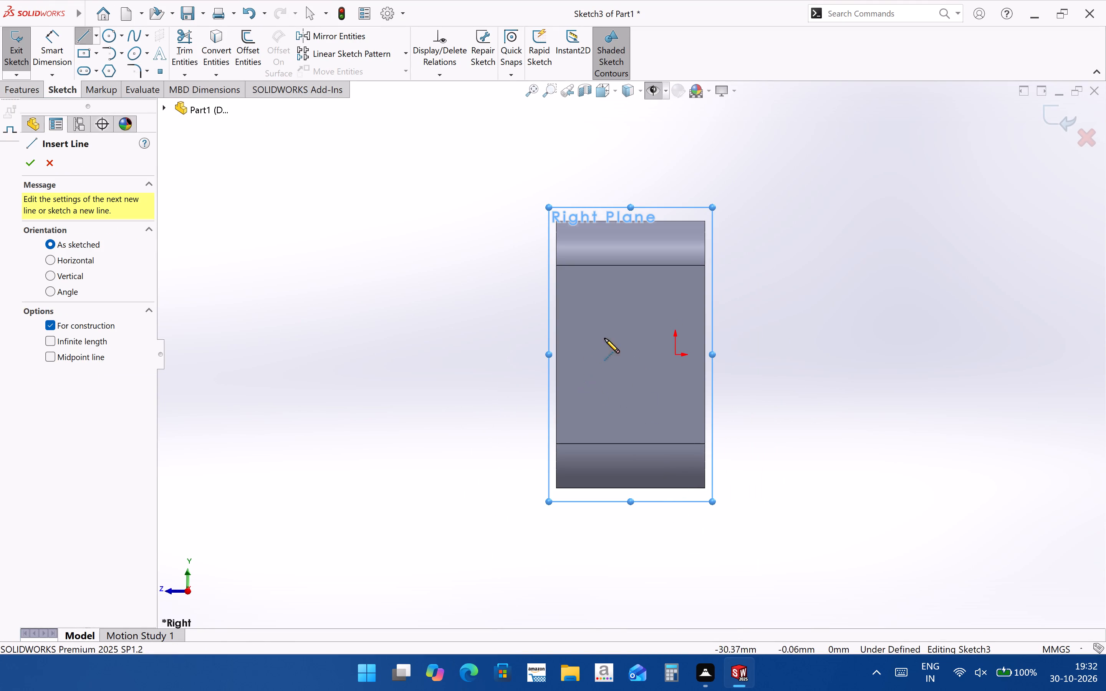
click(631, 486)
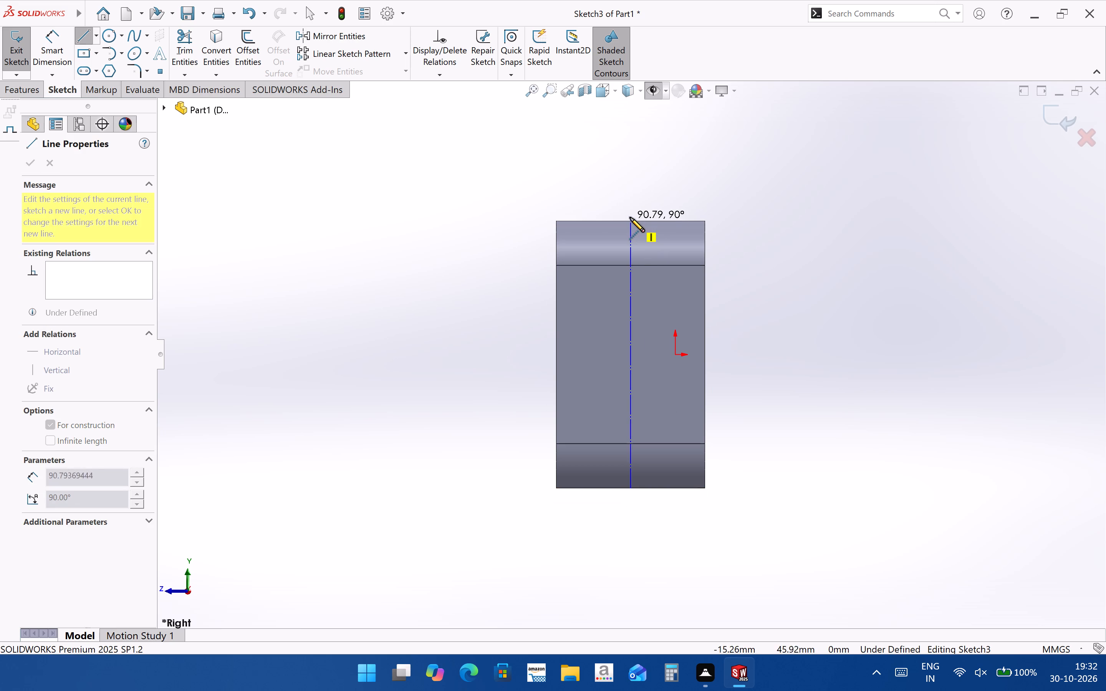
click(629, 214)
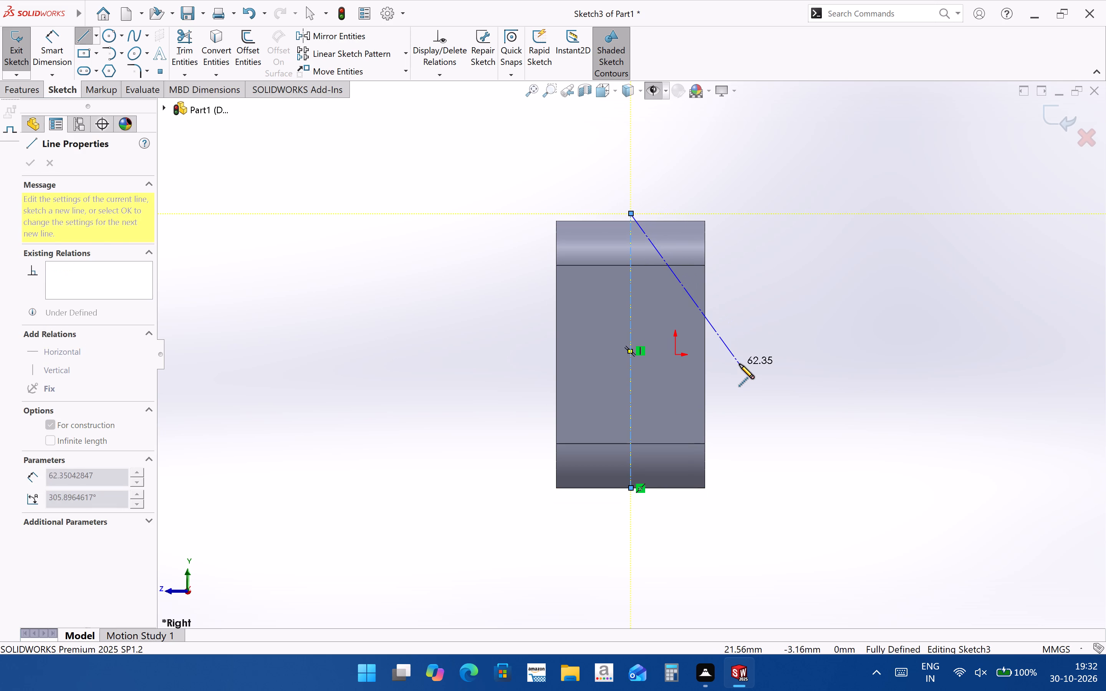
key(Escape)
Sketch a horizontal centerline from the ring's side edge midpoint through the origin to just past its opposite edge.
click(94, 37)
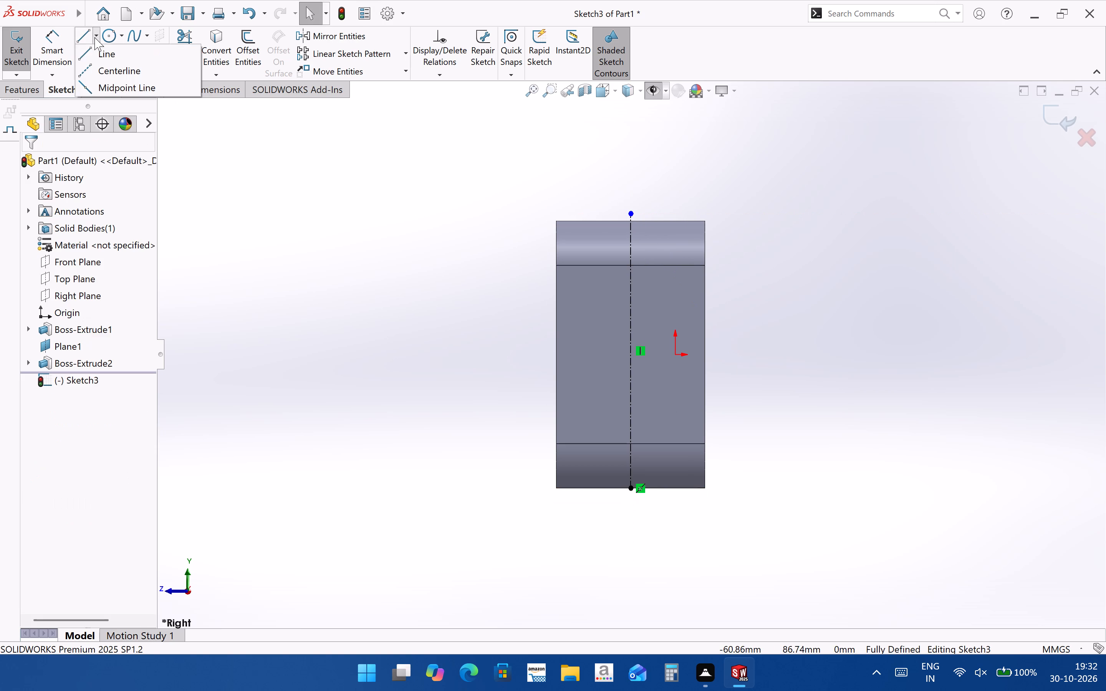
click(102, 72)
click(555, 357)
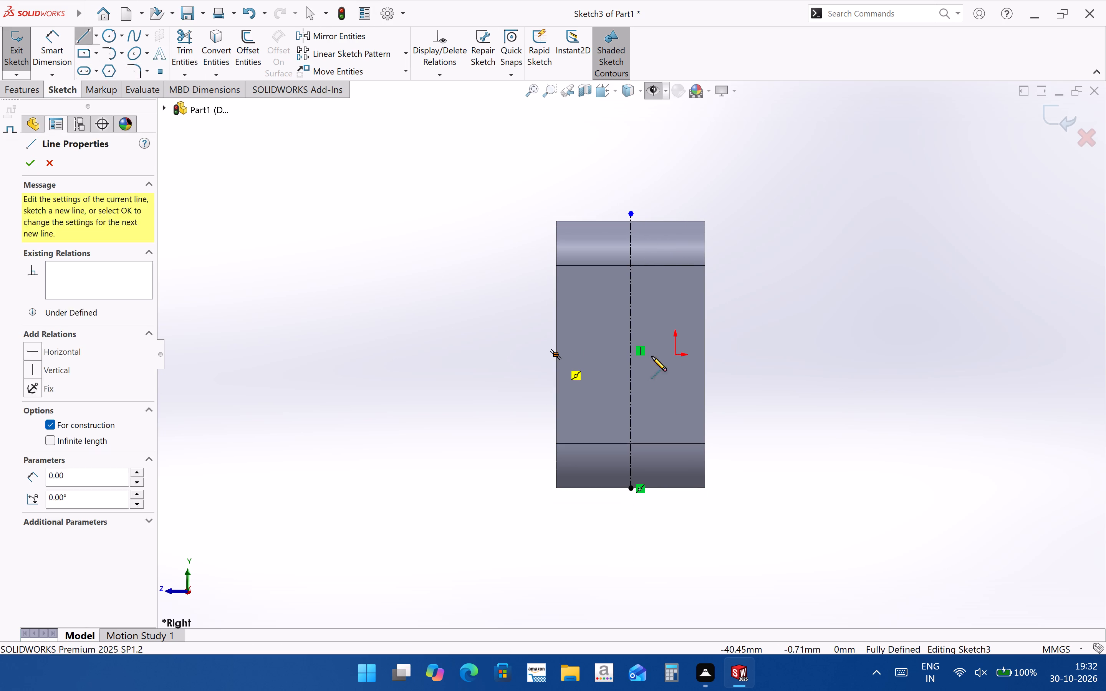
click(739, 354)
key(Escape)
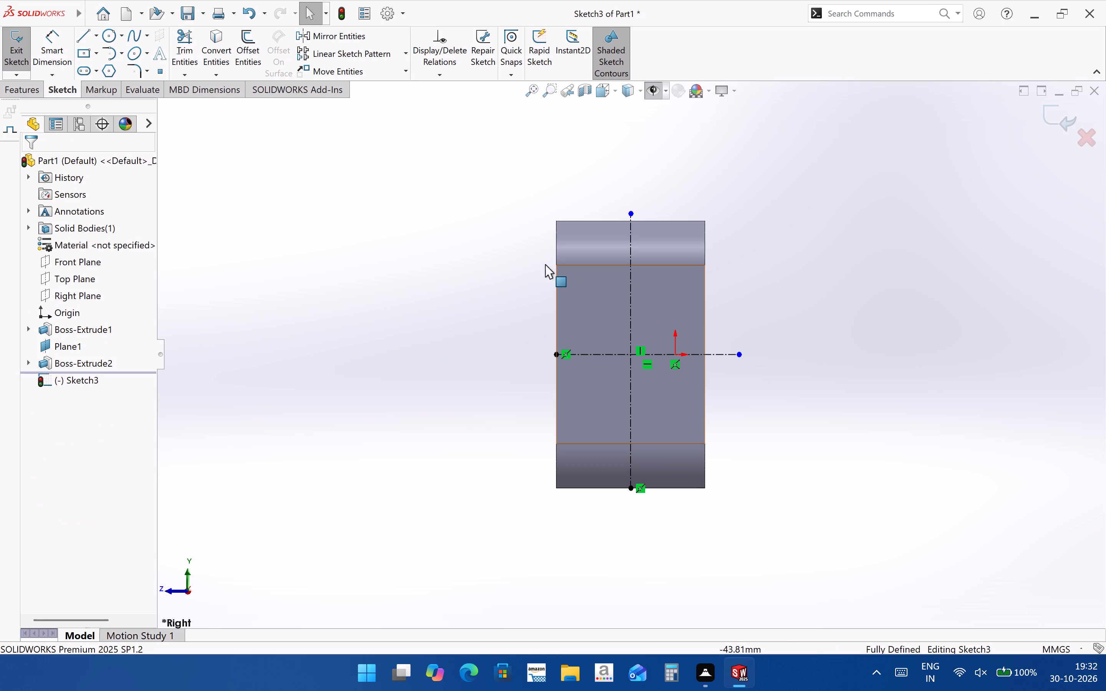
Sketch a circle centered where the two centerlines cross and dimension its diameter to 15 mm.
click(113, 30)
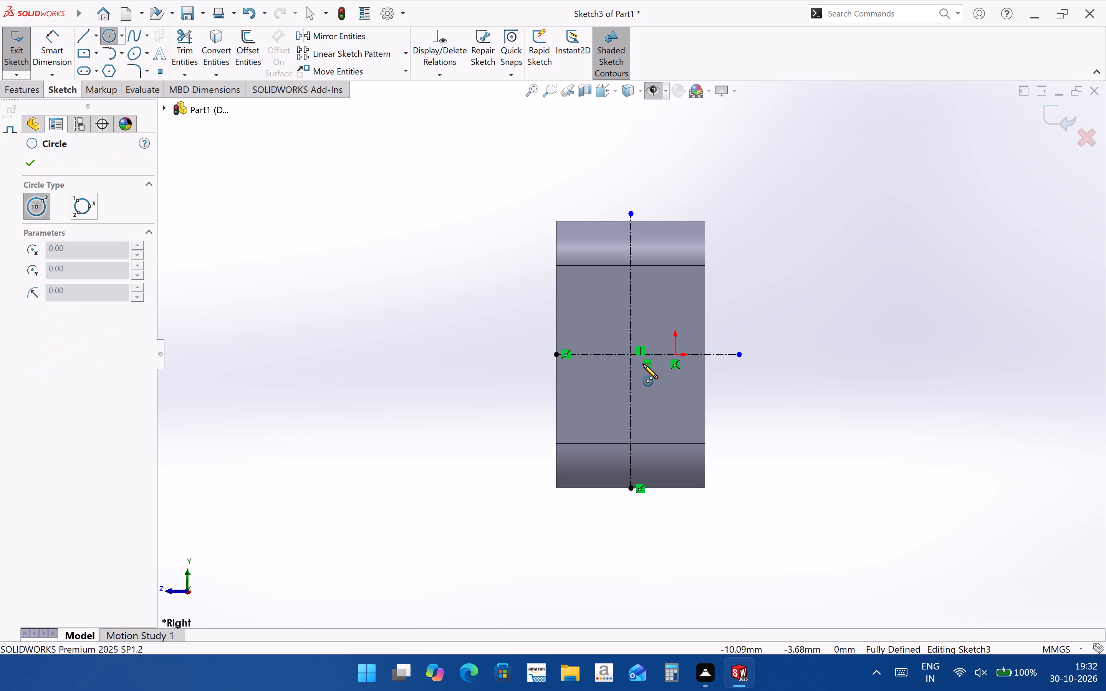
scroll(636, 360, down, 6)
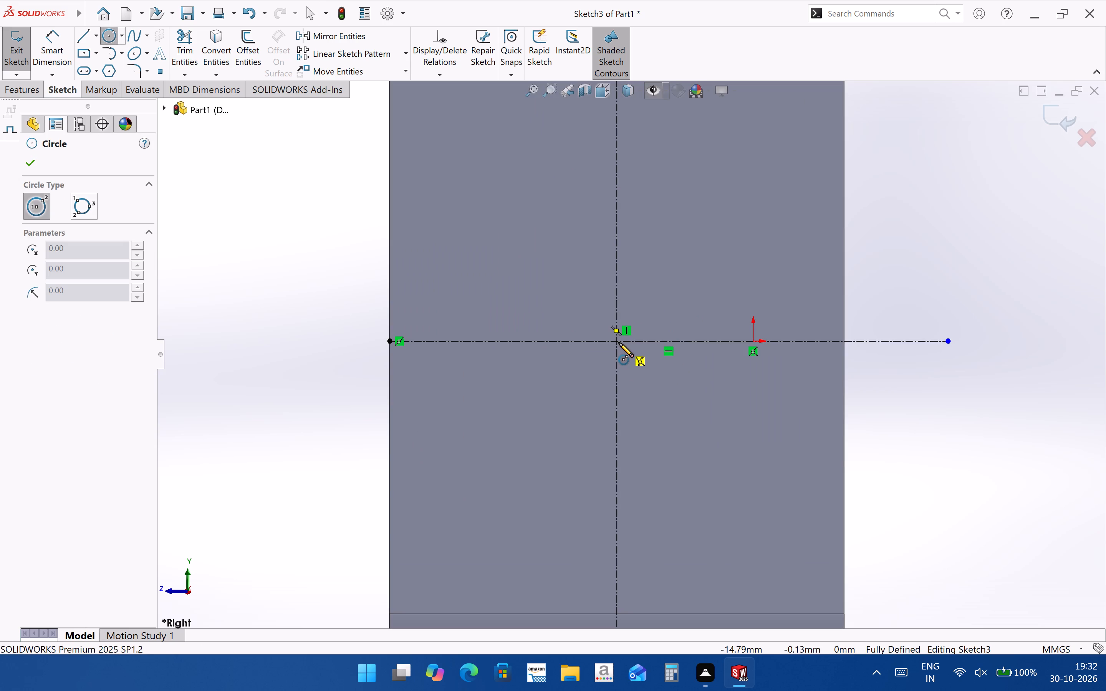
click(619, 342)
click(662, 310)
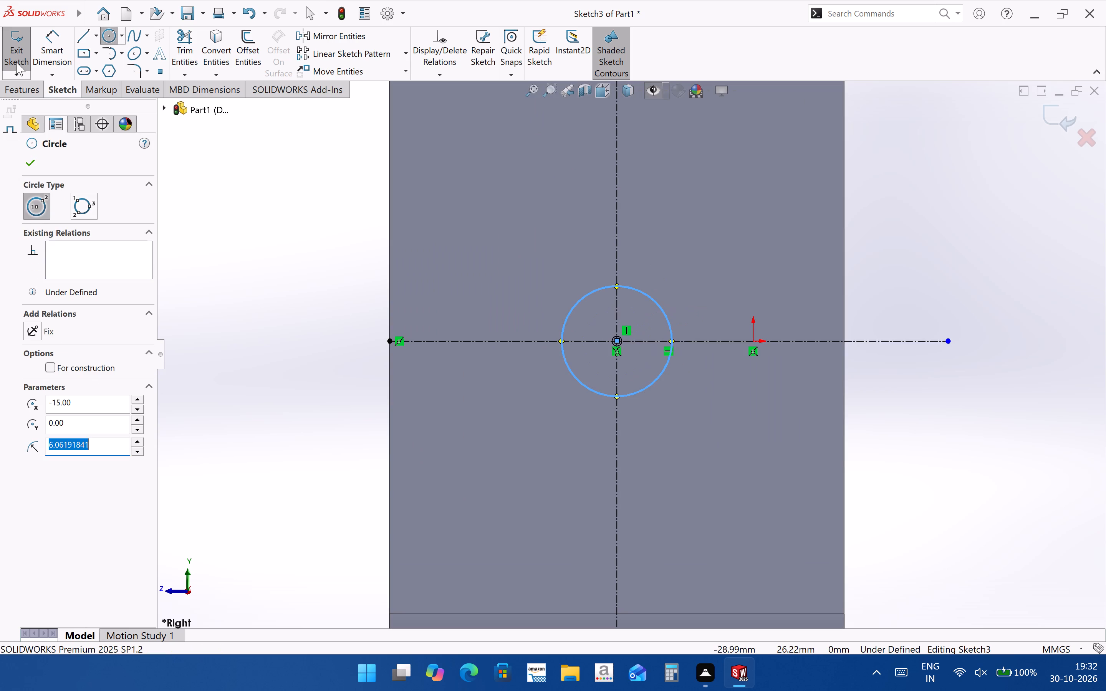
click(37, 50)
click(658, 302)
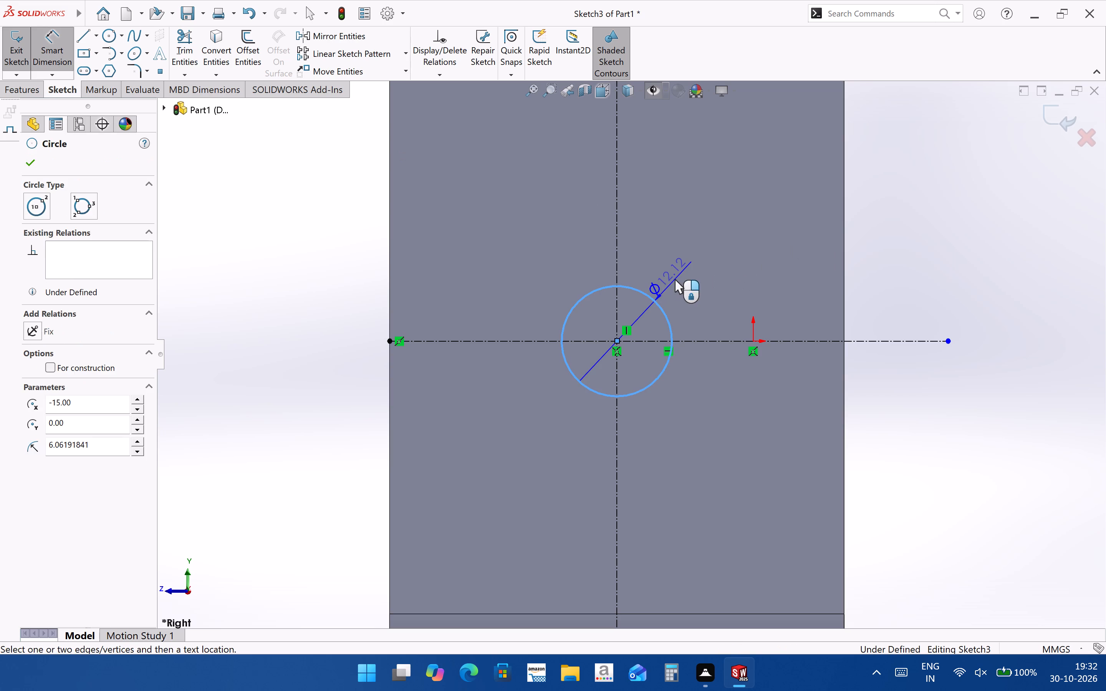
click(675, 279)
key(1)
key(5)
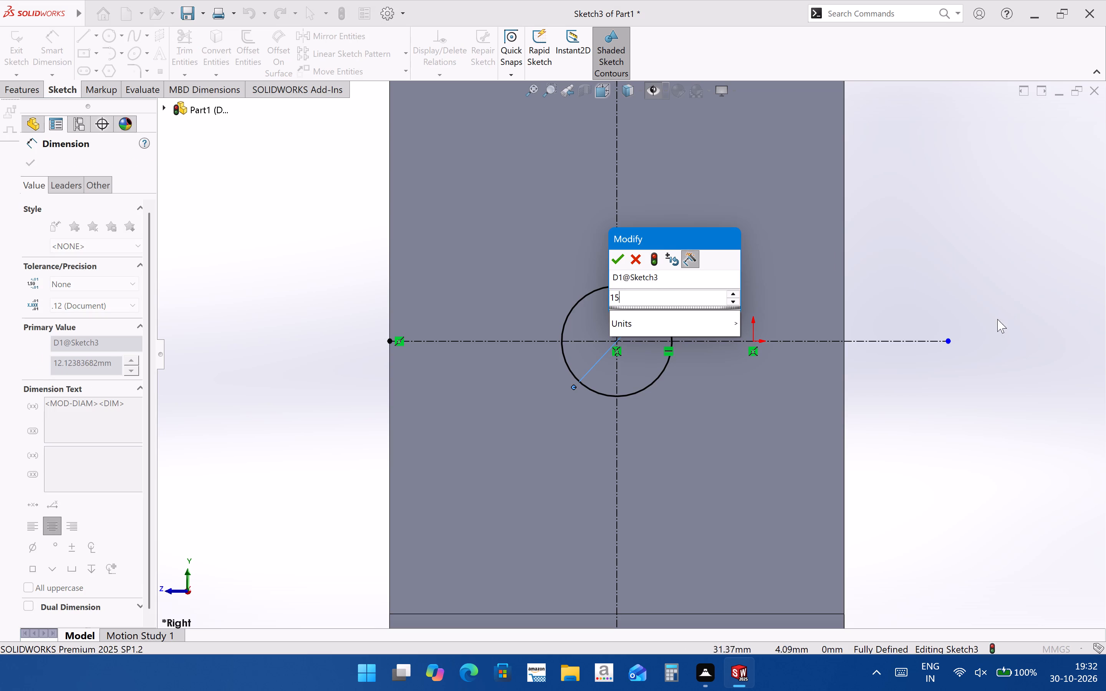
click(616, 260)
Cut-extrude the circle Mid Plane to a depth of 190 mm through the block ends and both slot rings.
scroll(678, 327, up, 4)
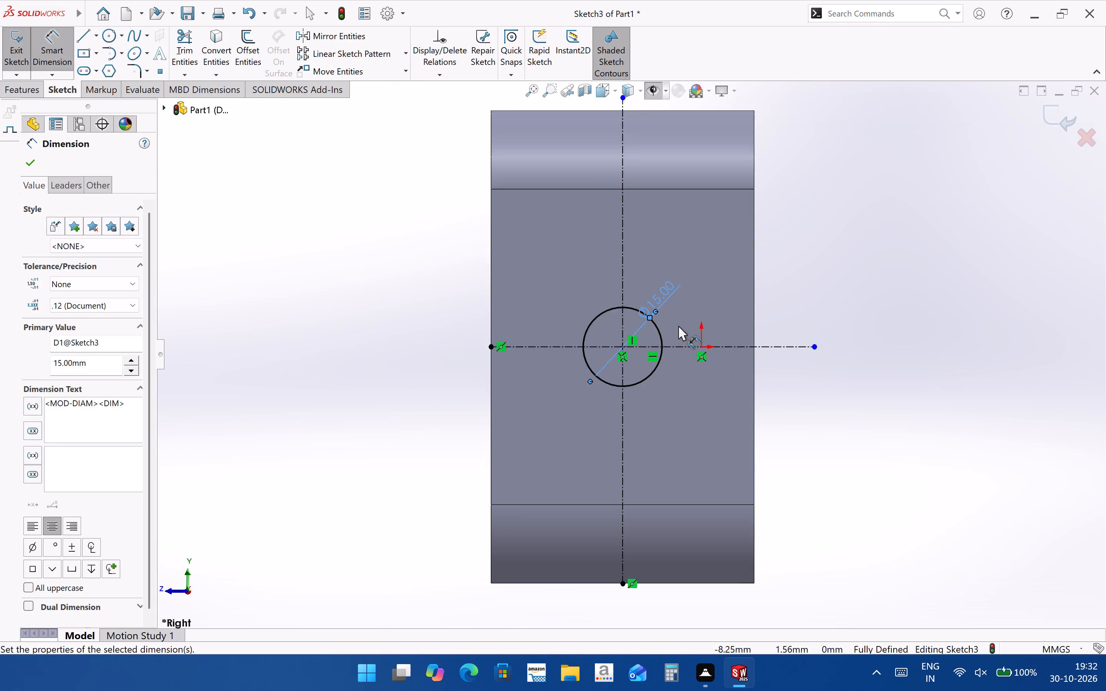
middle_drag(691, 326, 794, 348)
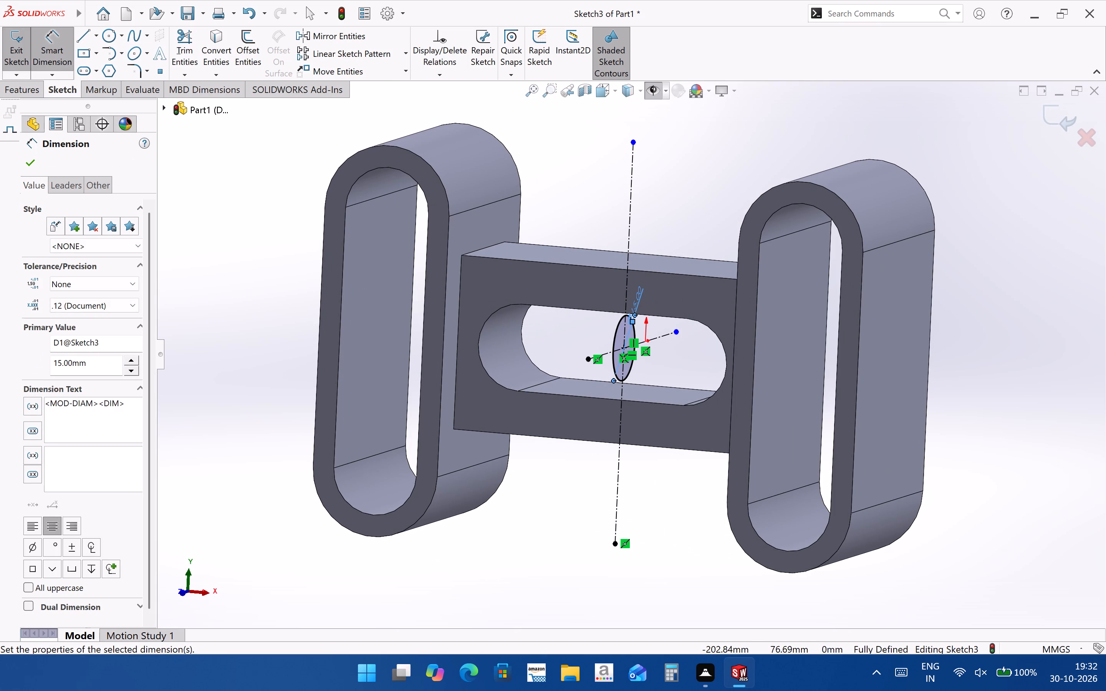
click(39, 93)
click(208, 50)
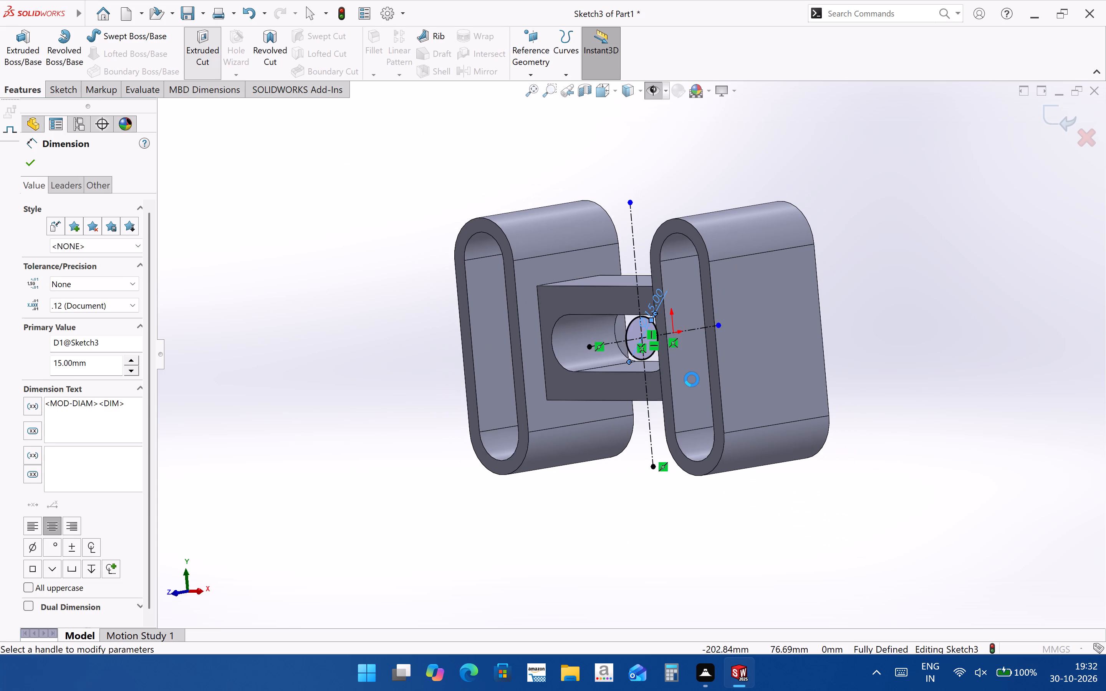
click(73, 220)
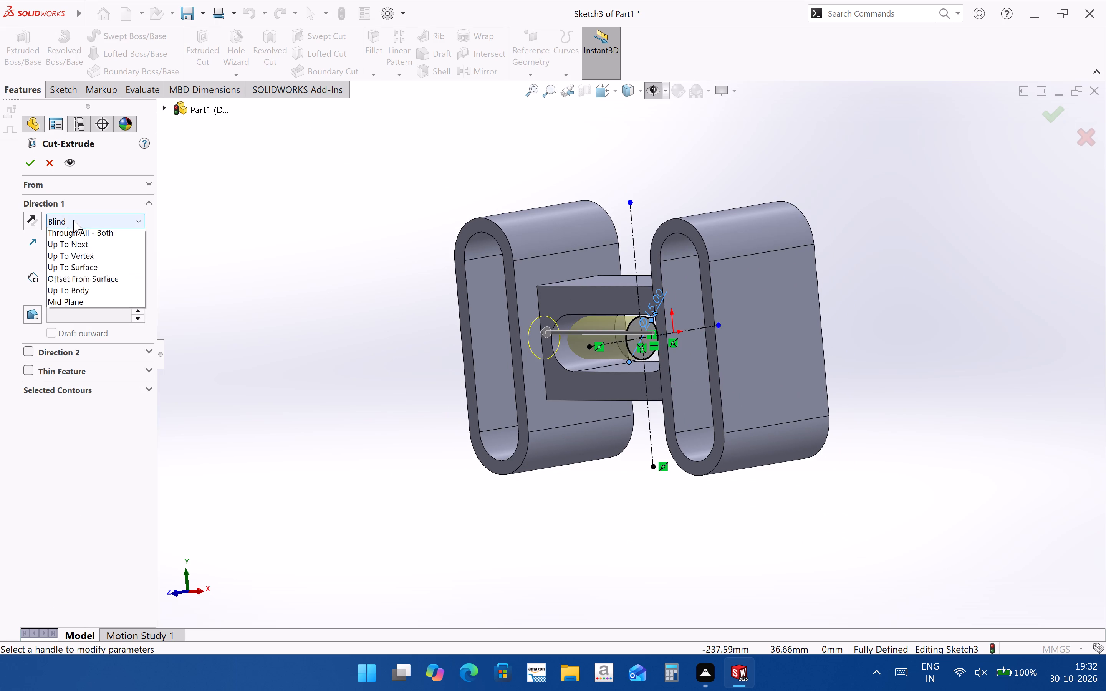
click(96, 324)
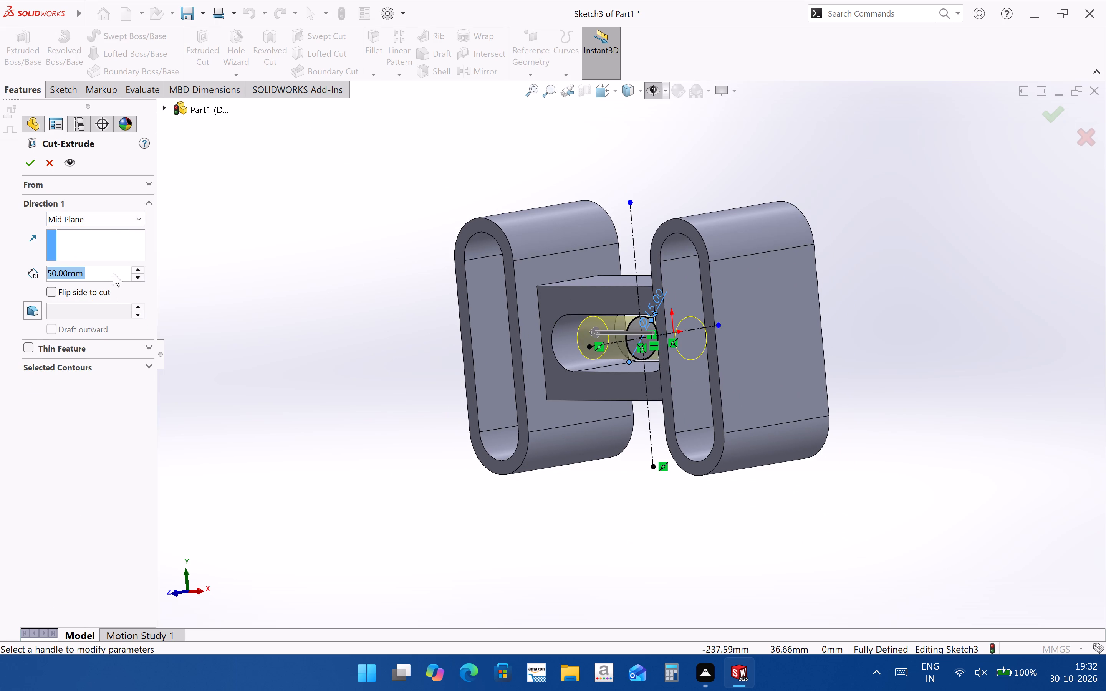
click(136, 272)
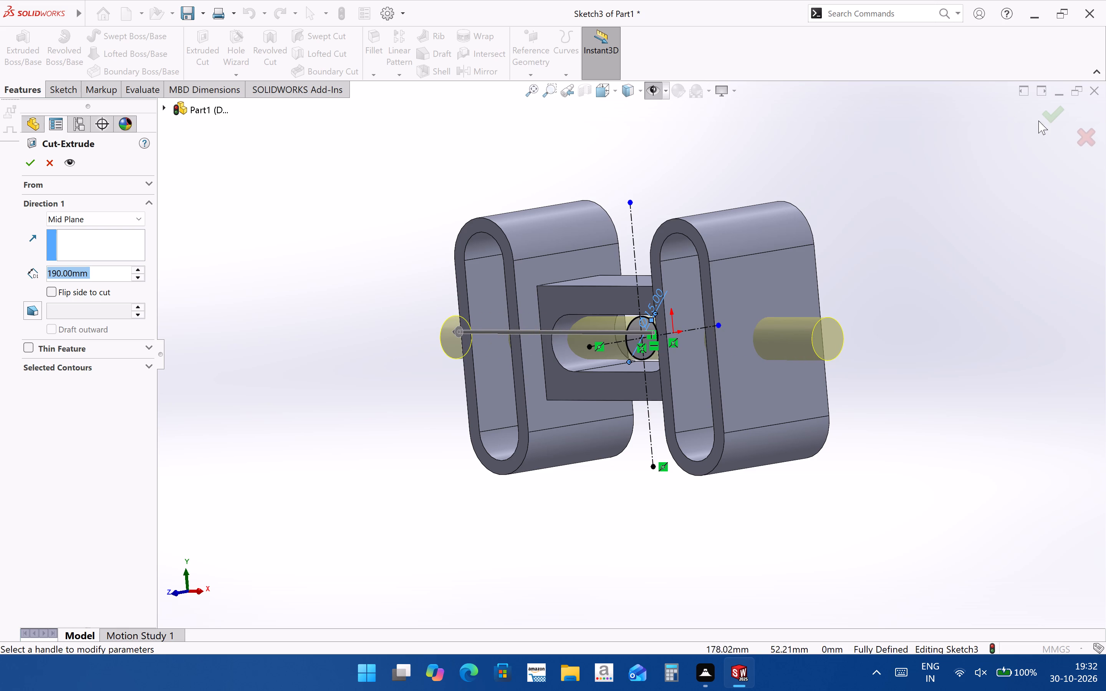
click(1049, 116)
click(932, 341)
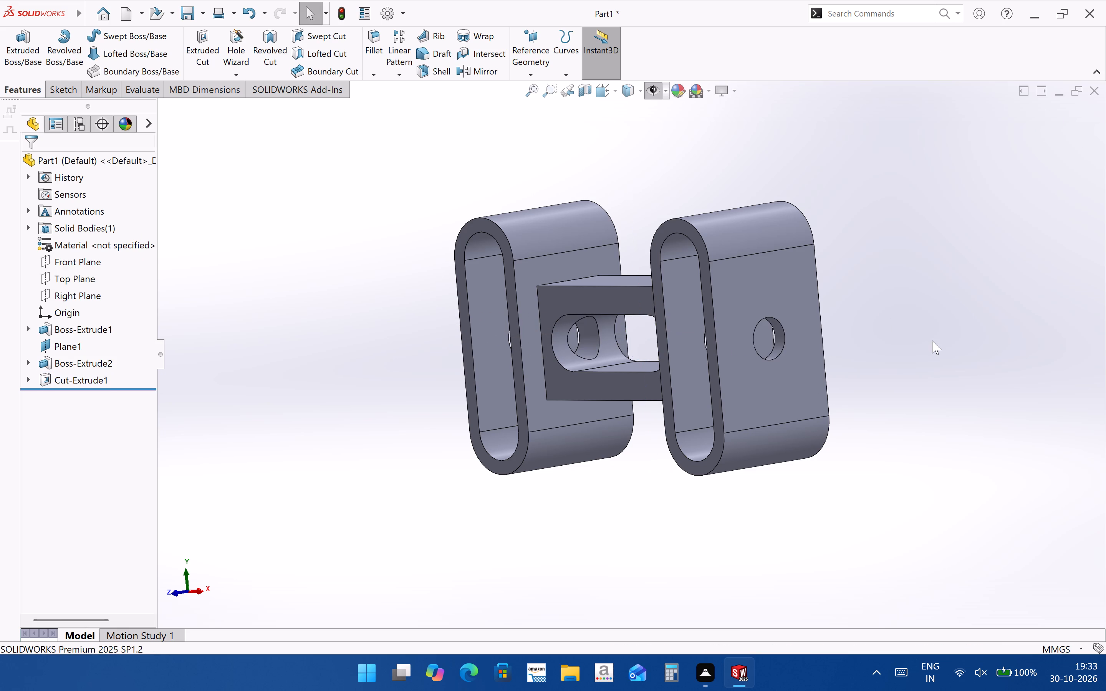
Examine the holes through the block and both slot rings from several angles, including against the Front Plane.
middle_drag(560, 434, 608, 439)
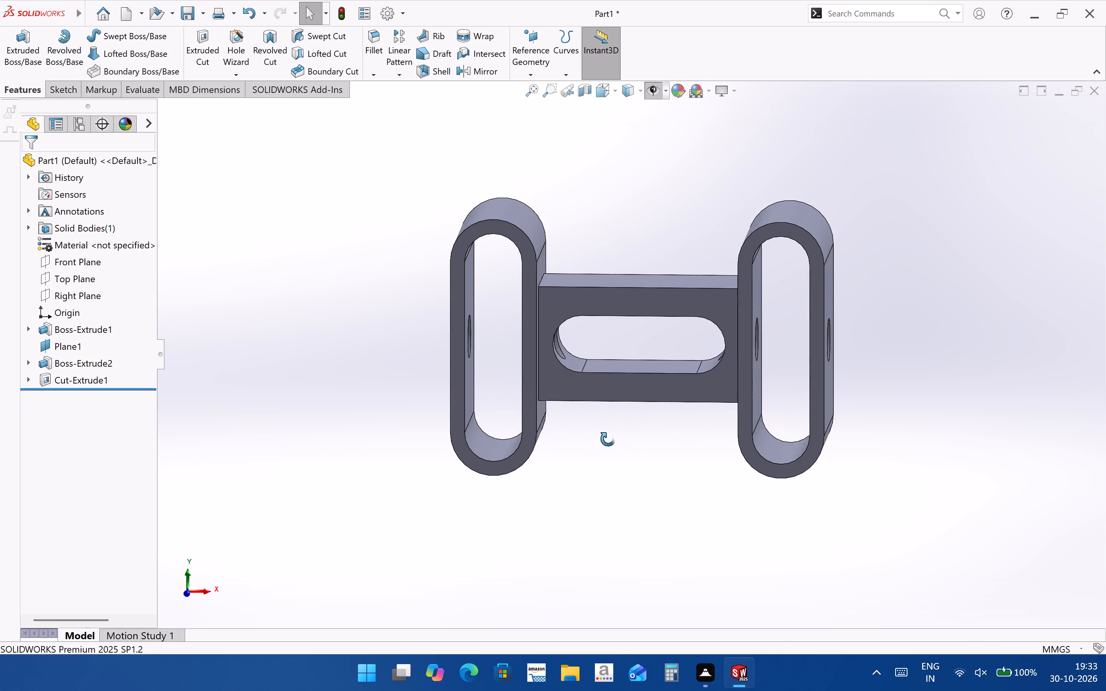
middle_drag(608, 439, 605, 439)
scroll(677, 402, up, 2)
middle_drag(677, 443, 700, 432)
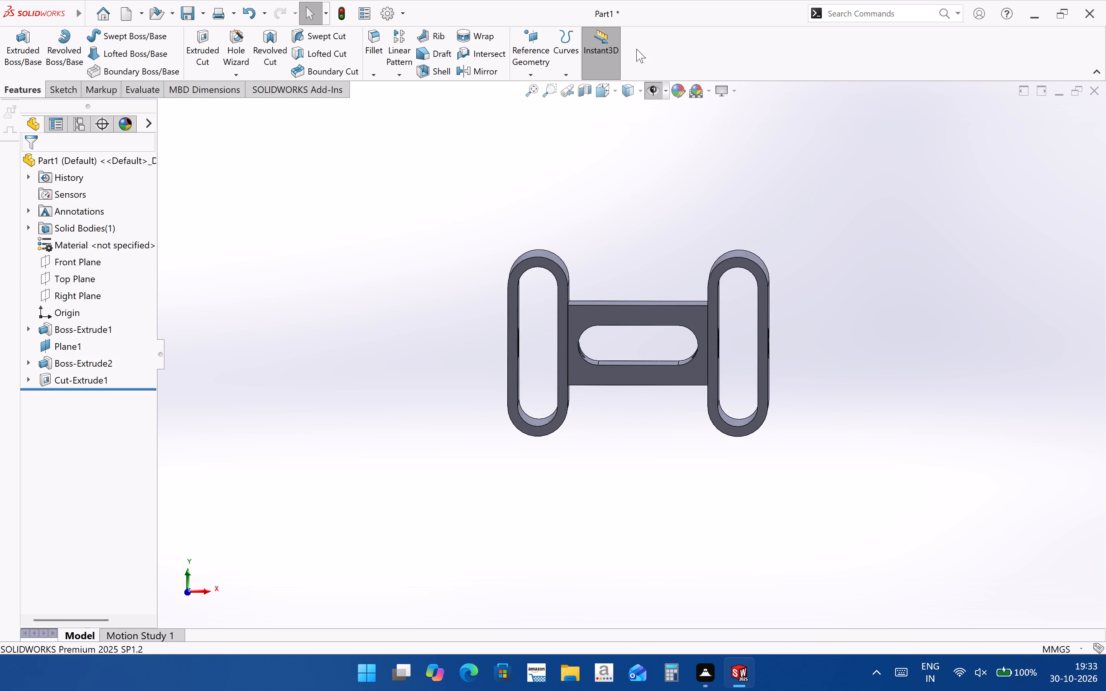
click(86, 263)
middle_drag(752, 420, 714, 461)
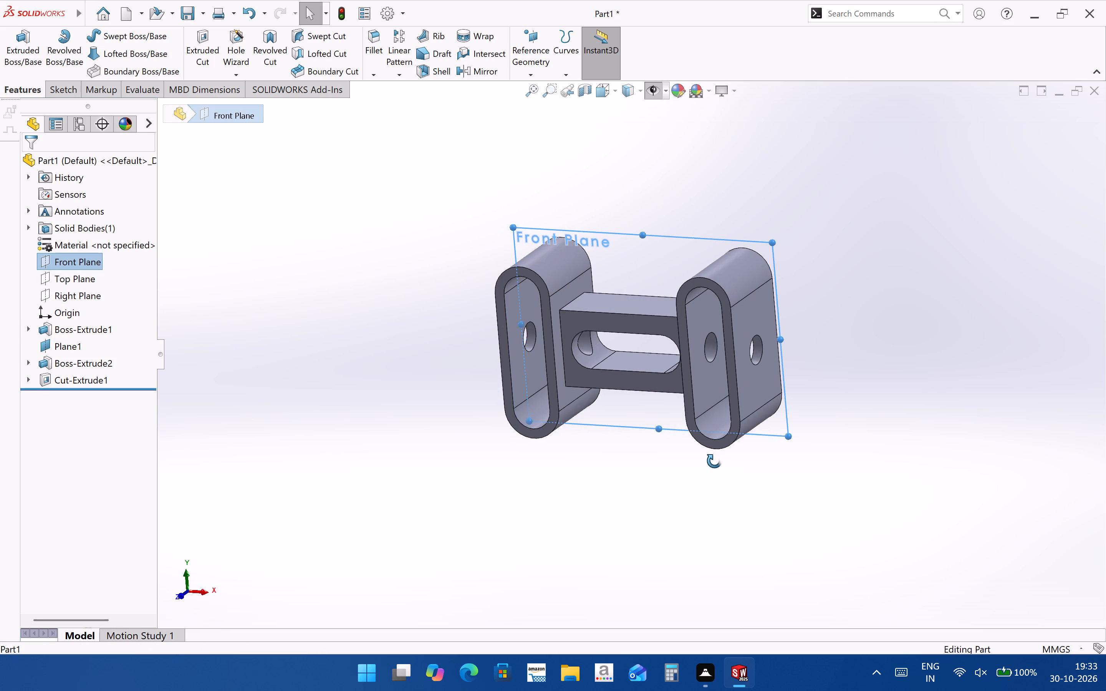
middle_drag(714, 461, 761, 415)
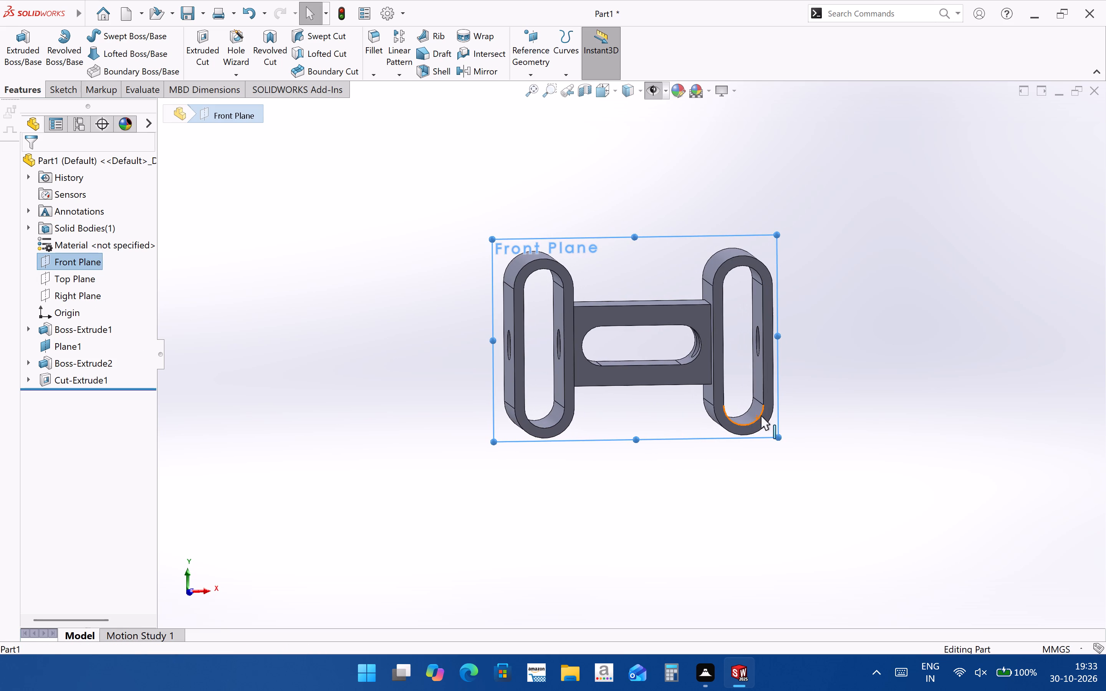
click(982, 443)
scroll(760, 223, down, 3)
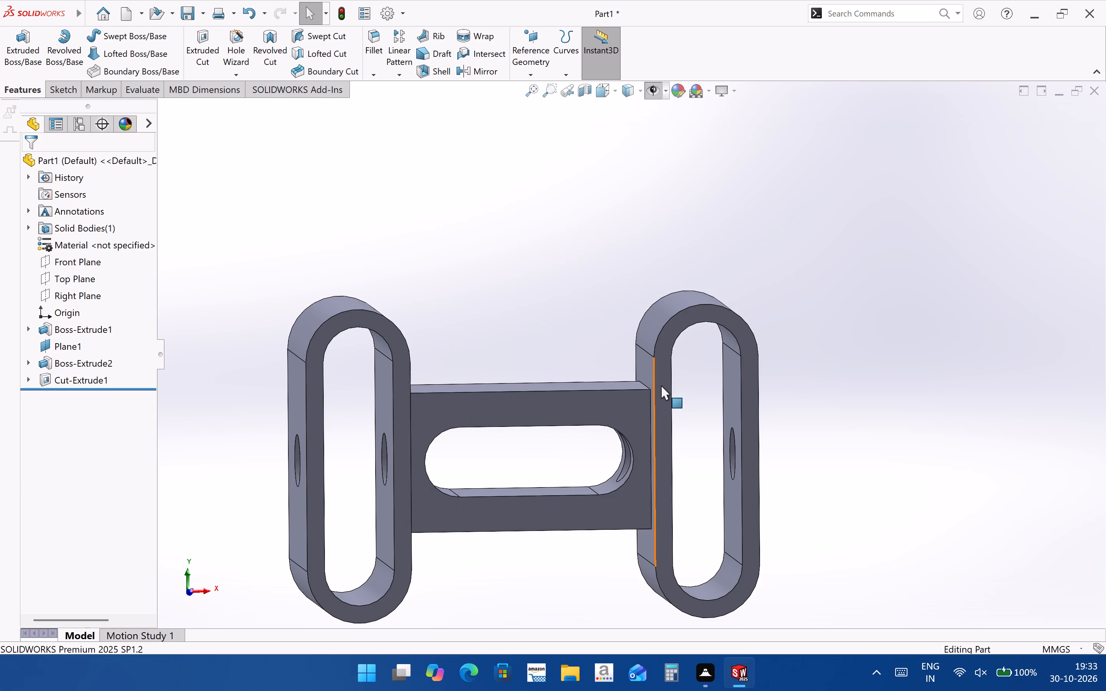
middle_drag(646, 445, 651, 526)
click(635, 448)
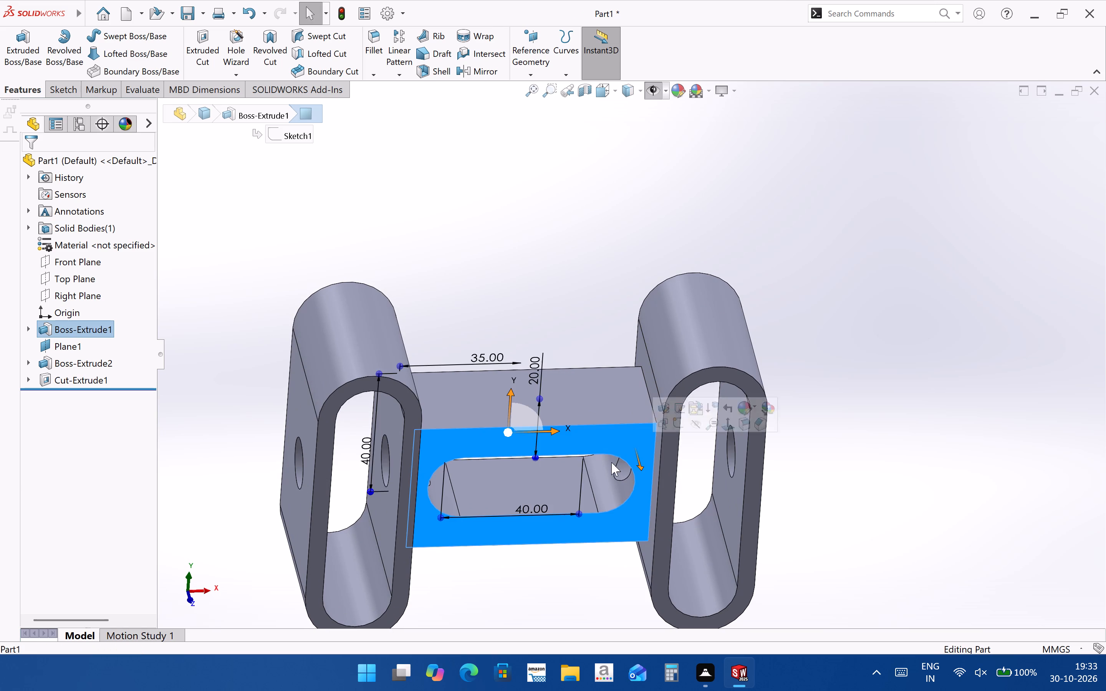
middle_drag(609, 464, 667, 623)
scroll(581, 390, up, 4)
middle_drag(585, 420, 540, 283)
Apply a section view parallel to the block's slotted face, offset inward so it cuts through the side holes.
click(584, 95)
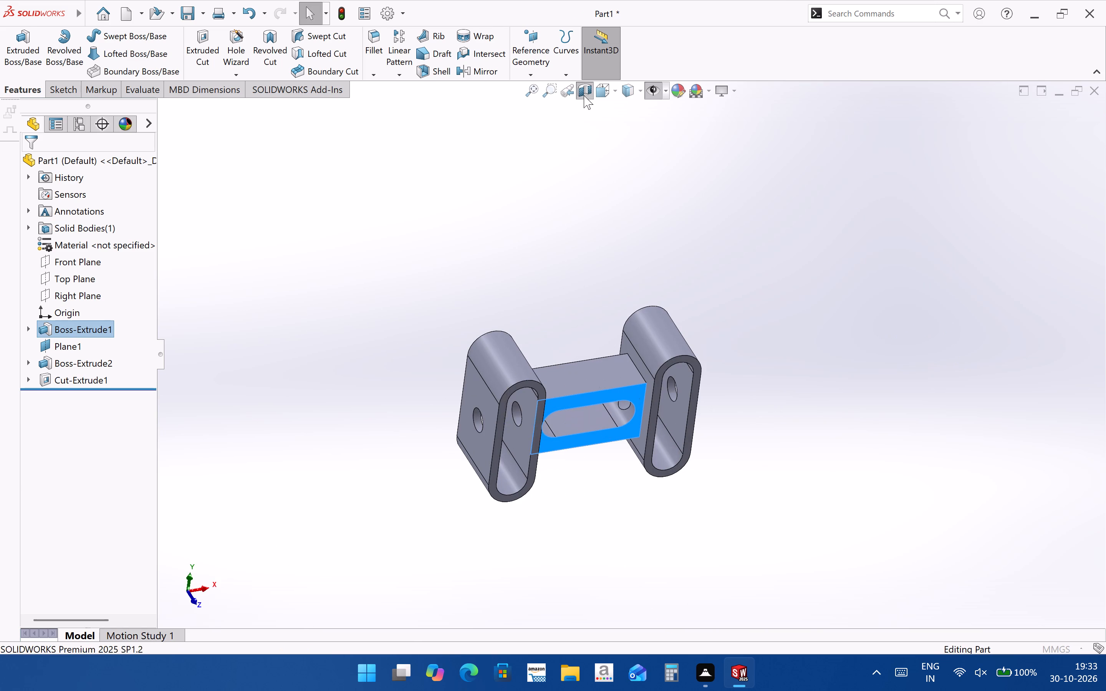
drag(615, 463, 608, 451)
drag(613, 457, 609, 456)
click(1053, 119)
click(889, 389)
Examine the sectioned part from several angles, checking how the holes run through the rings and into the block's slot.
scroll(531, 517, down, 2)
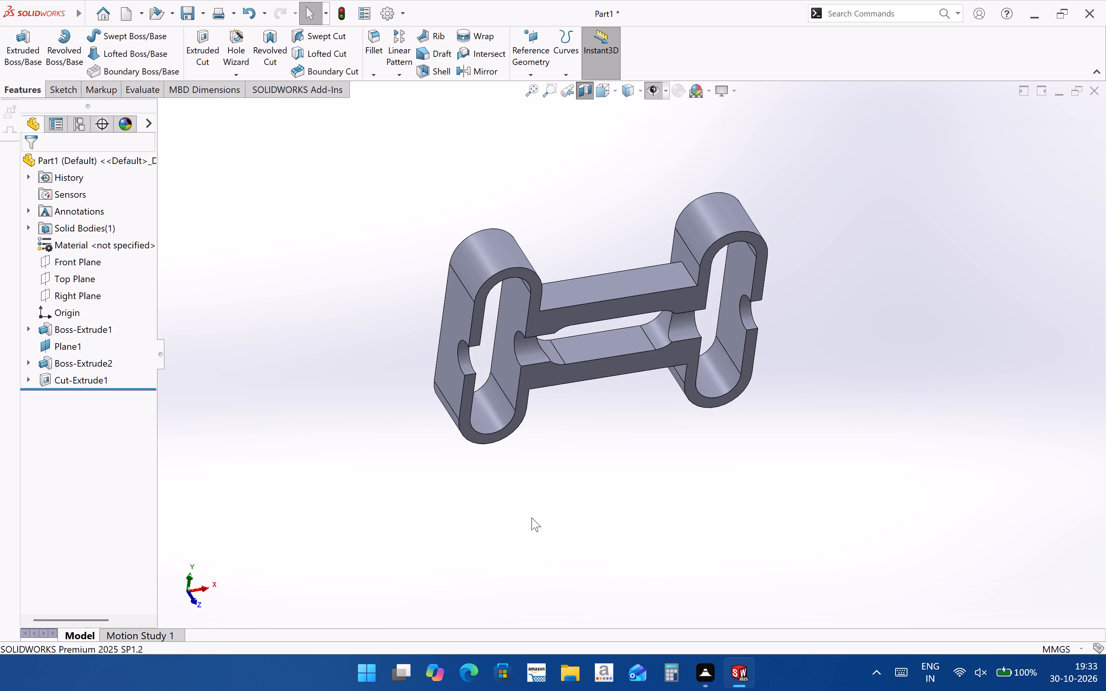
middle_drag(532, 458, 490, 342)
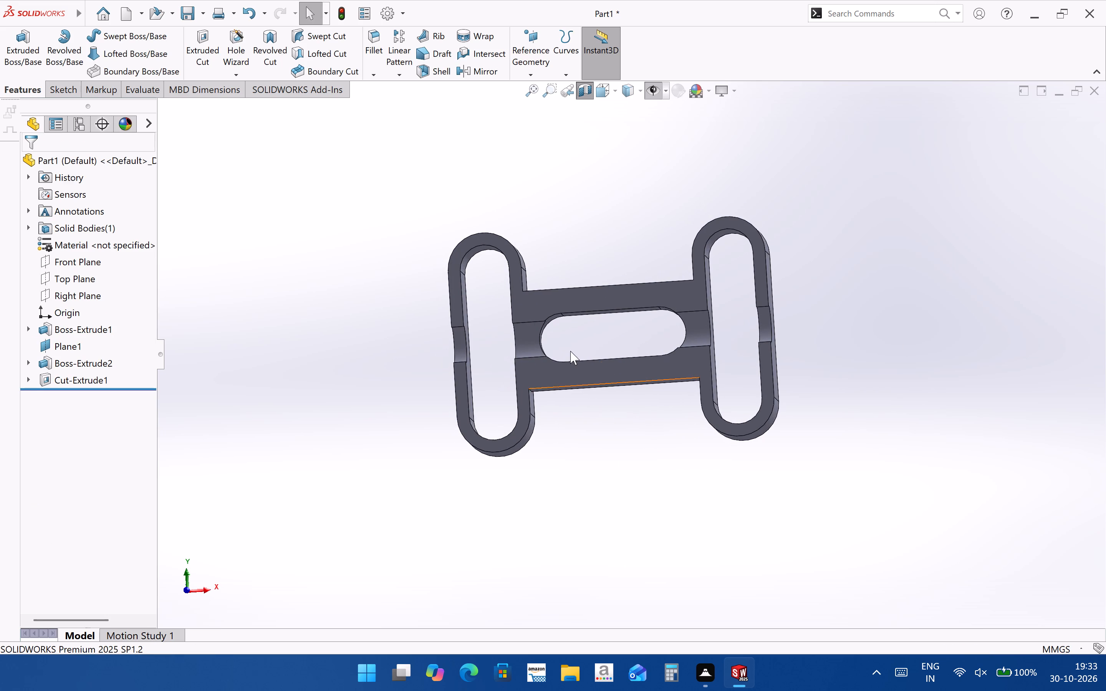
scroll(568, 349, down, 2)
middle_drag(558, 392, 556, 364)
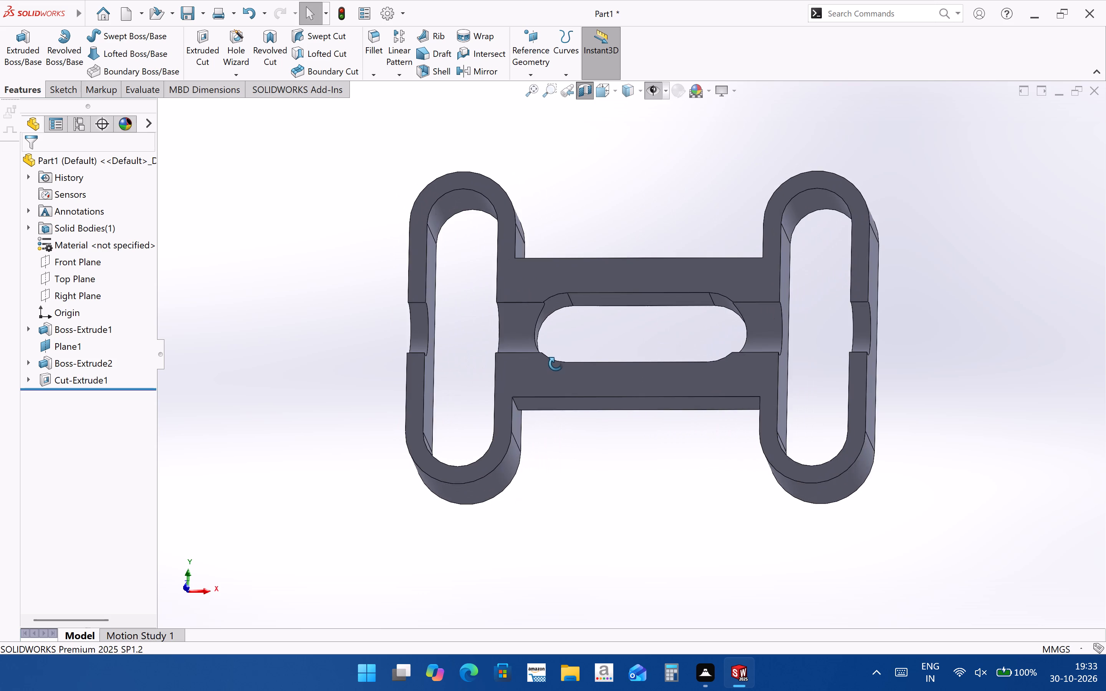
middle_drag(556, 364, 507, 392)
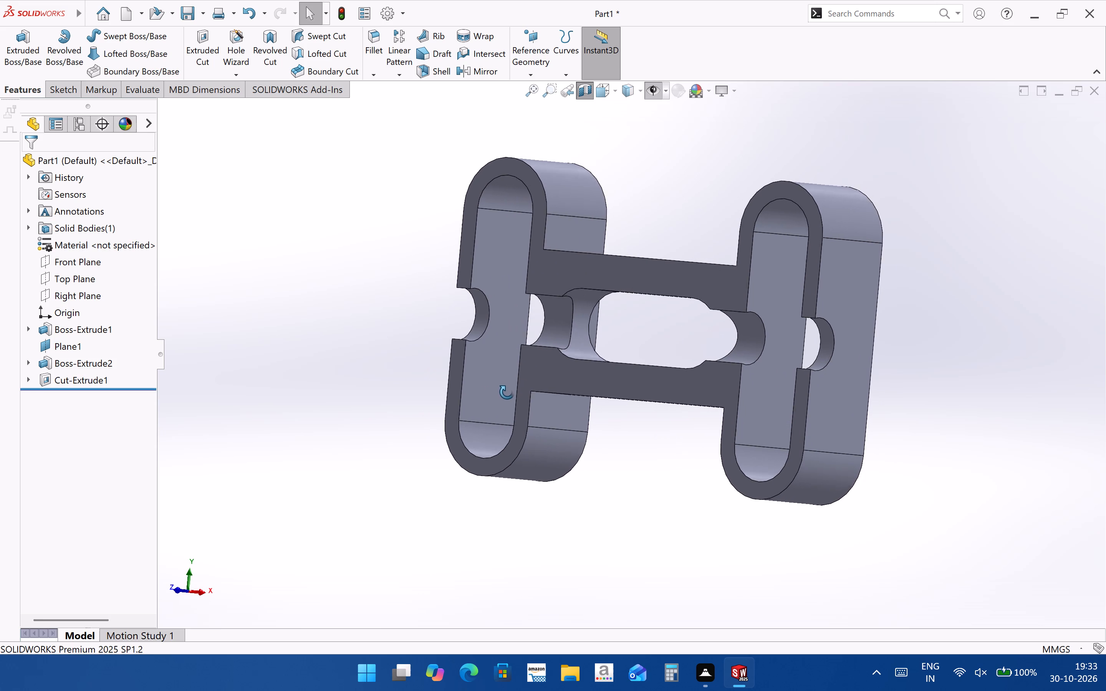
middle_drag(507, 392, 581, 423)
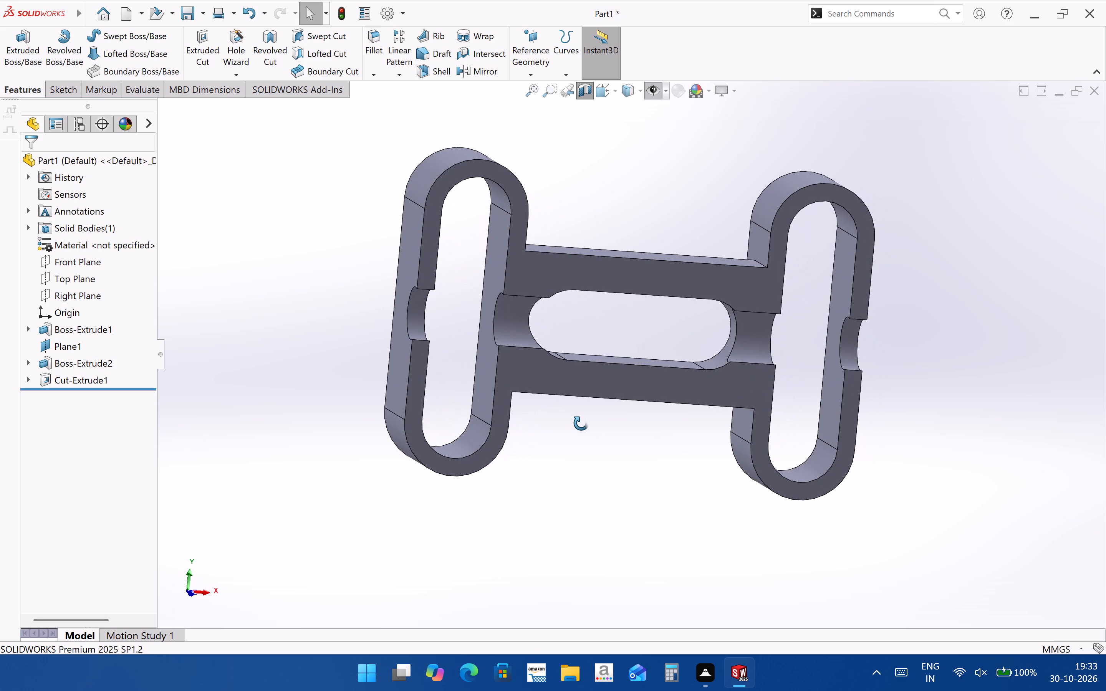
middle_drag(581, 423, 579, 423)
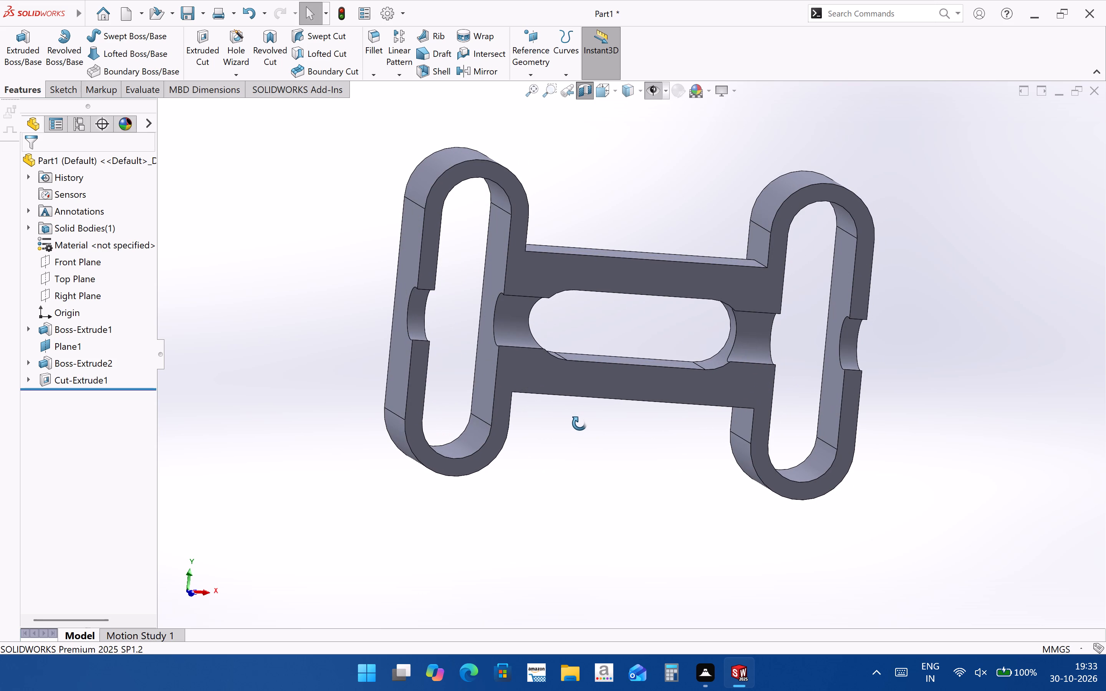
middle_drag(579, 423, 566, 390)
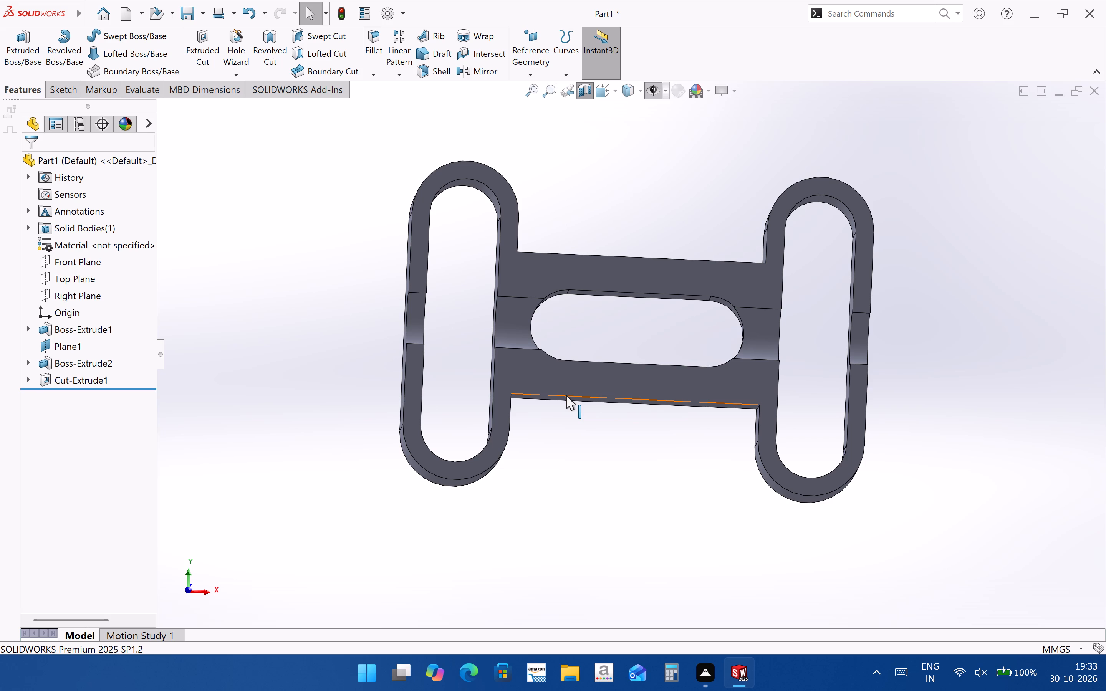
middle_drag(550, 417, 569, 425)
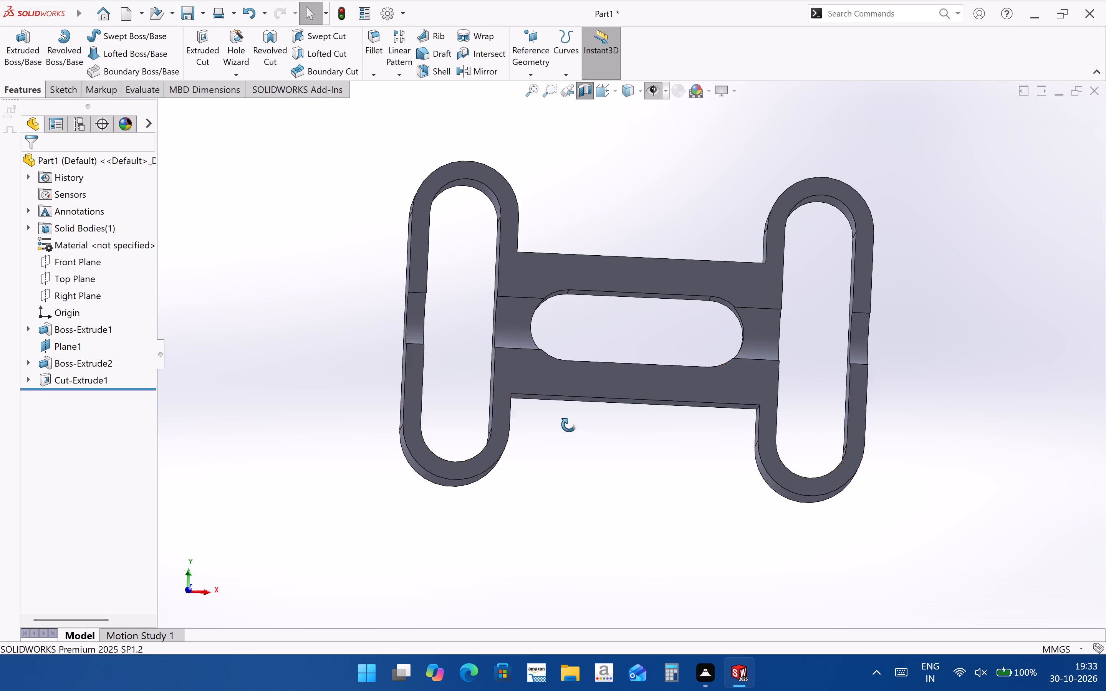
middle_drag(569, 425, 533, 447)
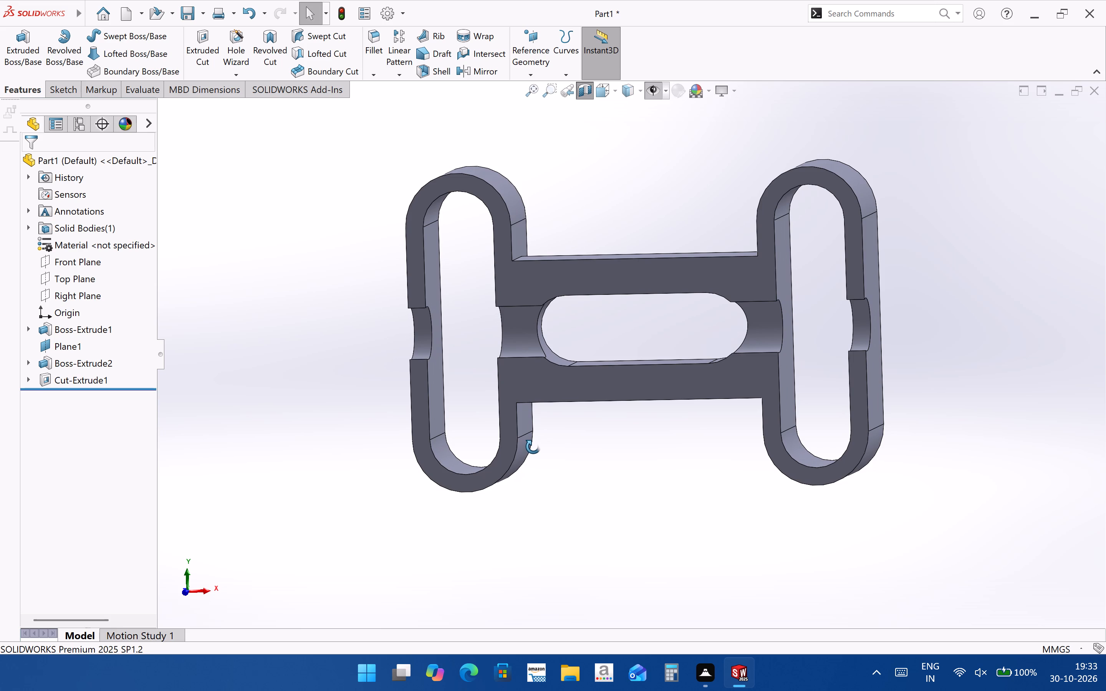
middle_drag(533, 447, 536, 447)
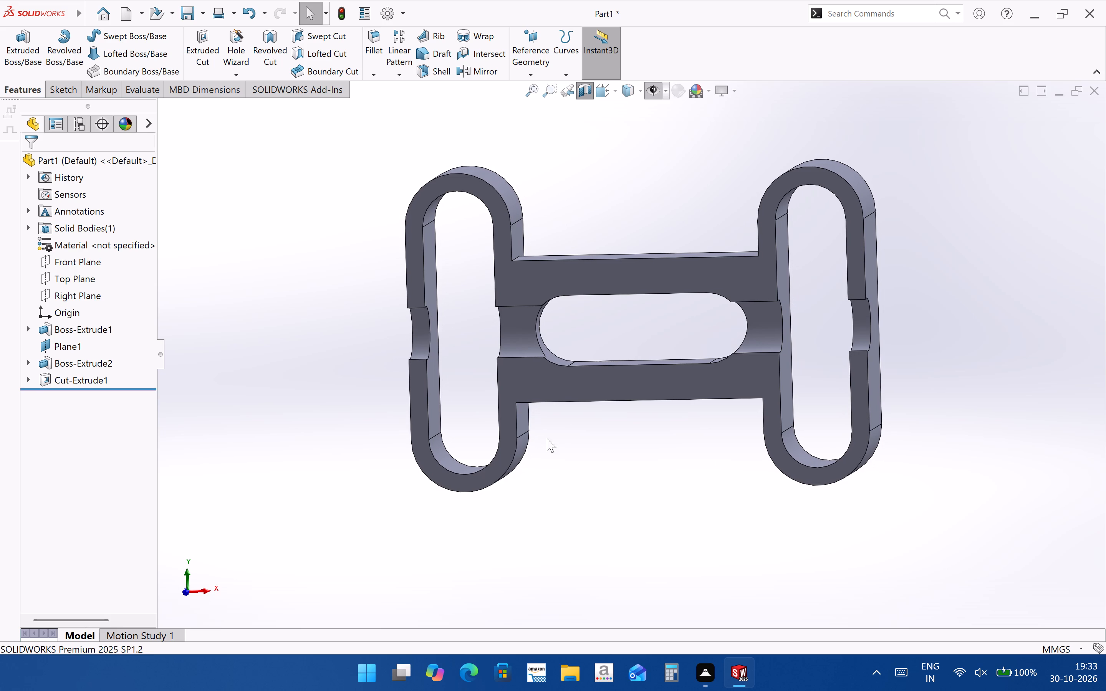
middle_drag(639, 431, 747, 441)
Measure the overall distance between the outer flat faces of the two slot rings.
click(528, 417)
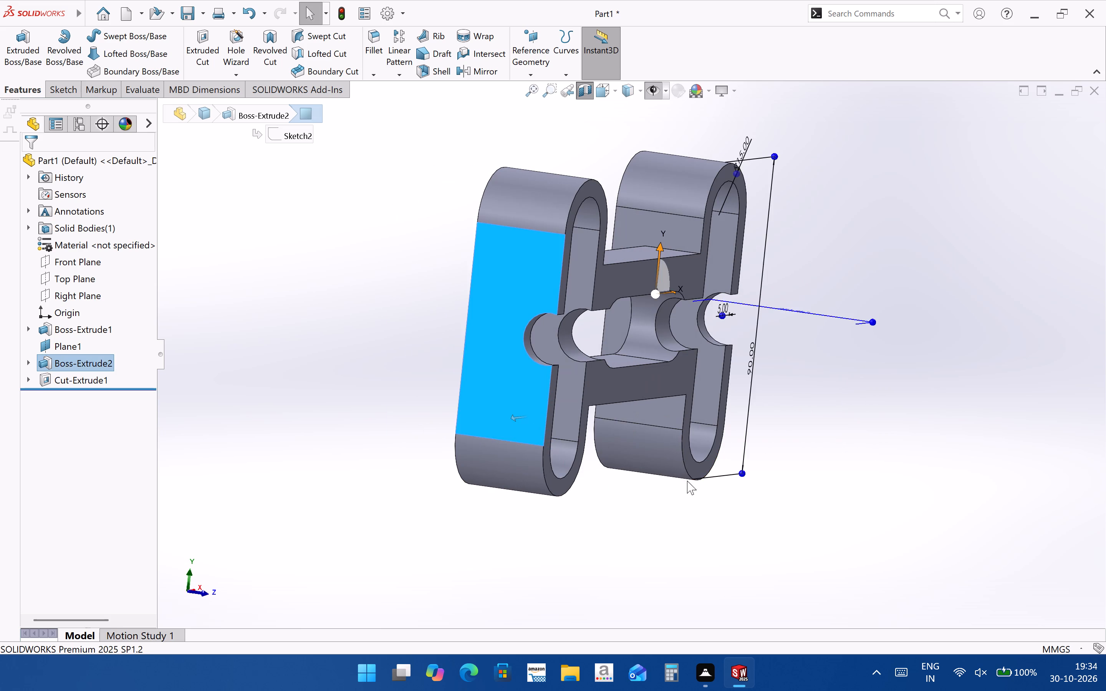
middle_drag(685, 481, 448, 461)
ctrl+click(637, 395)
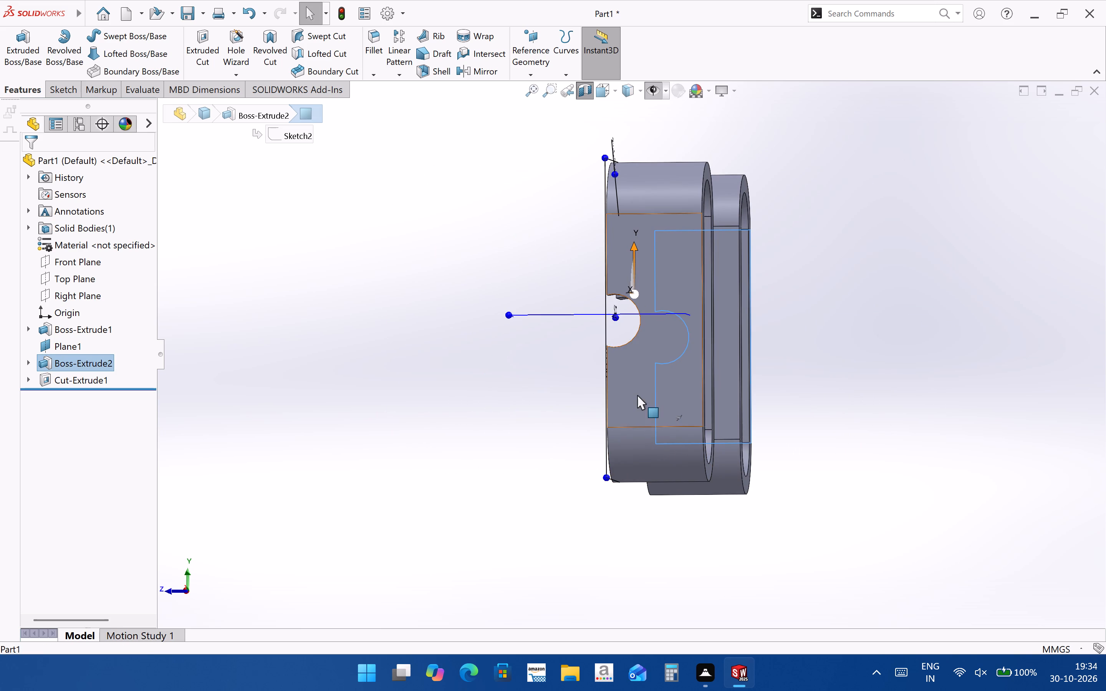
middle_drag(663, 434, 796, 450)
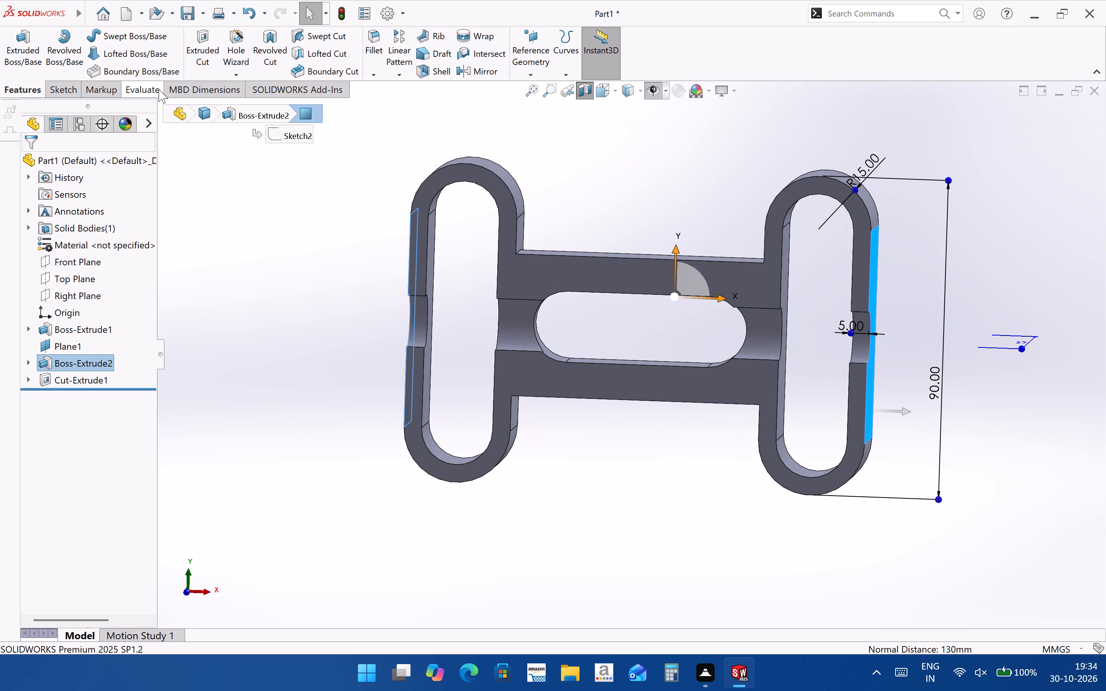
click(139, 89)
click(144, 33)
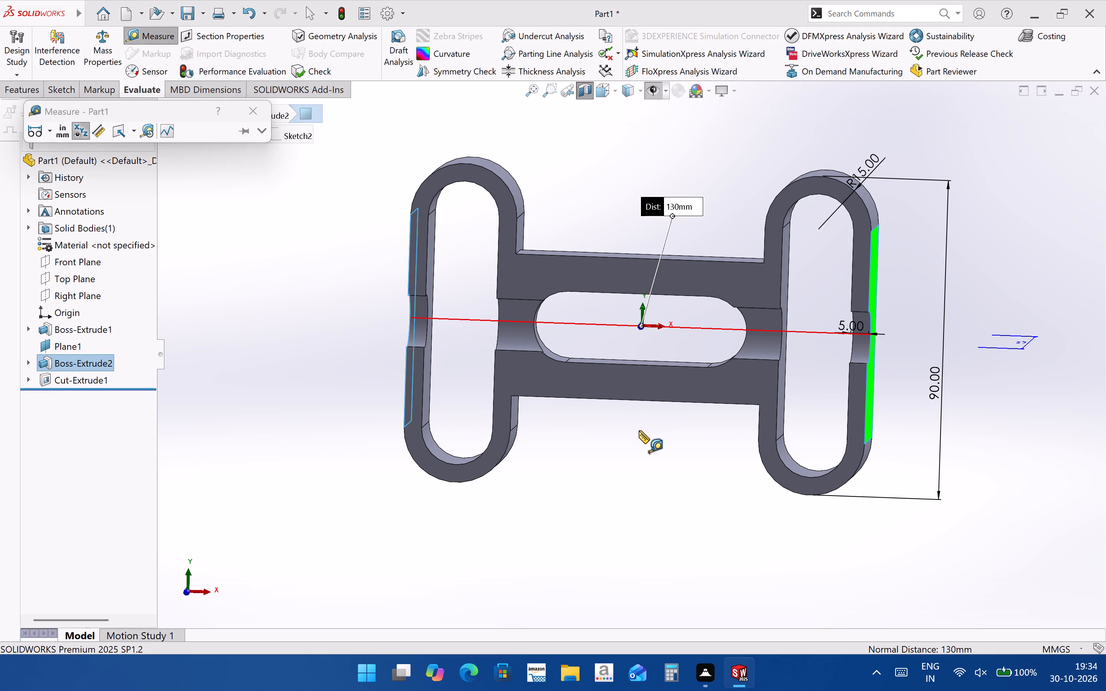
click(248, 108)
click(654, 546)
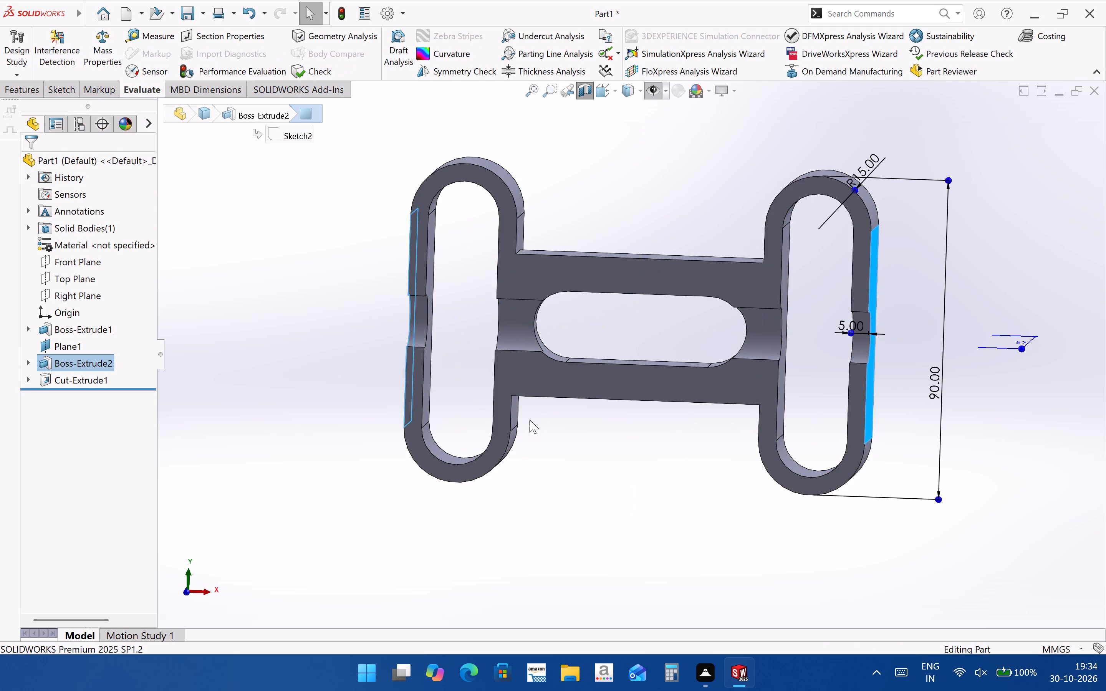
scroll(565, 463, up, 4)
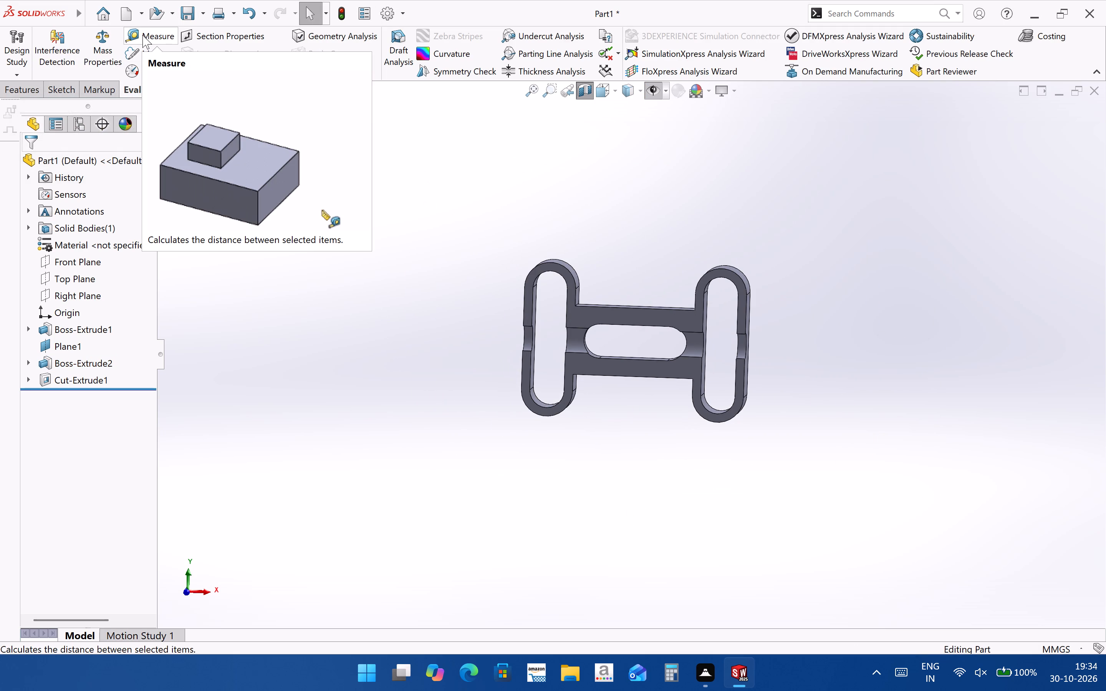
click(673, 417)
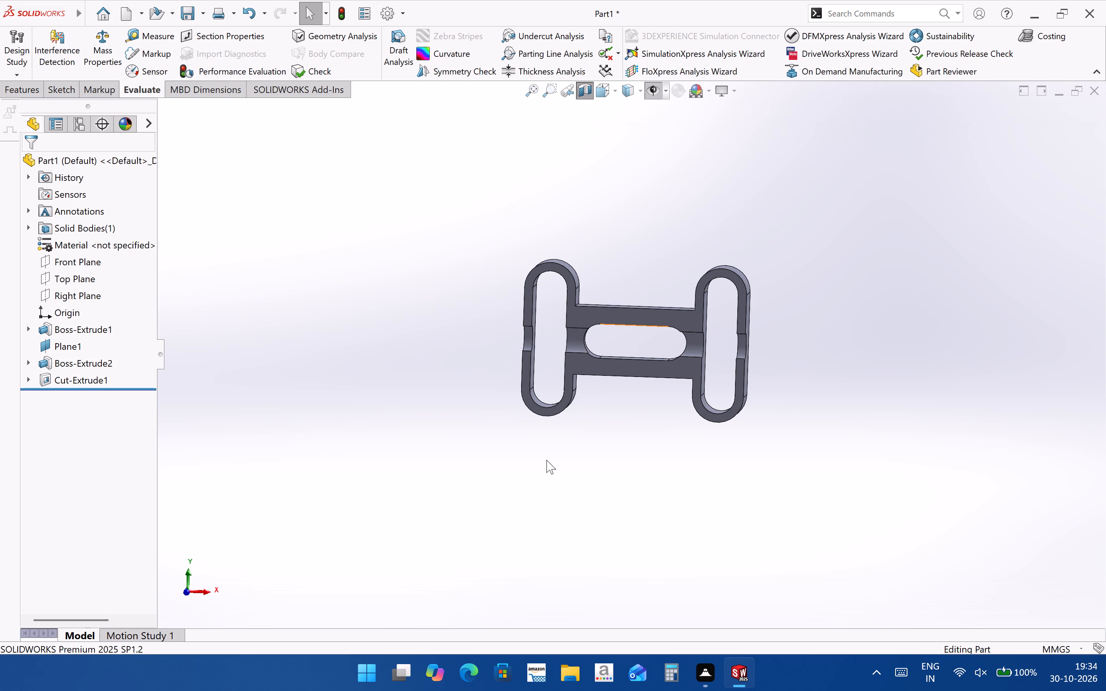
Turn off the section view so the whole part is displayed.
scroll(540, 424, down, 2)
middle_drag(623, 433, 711, 424)
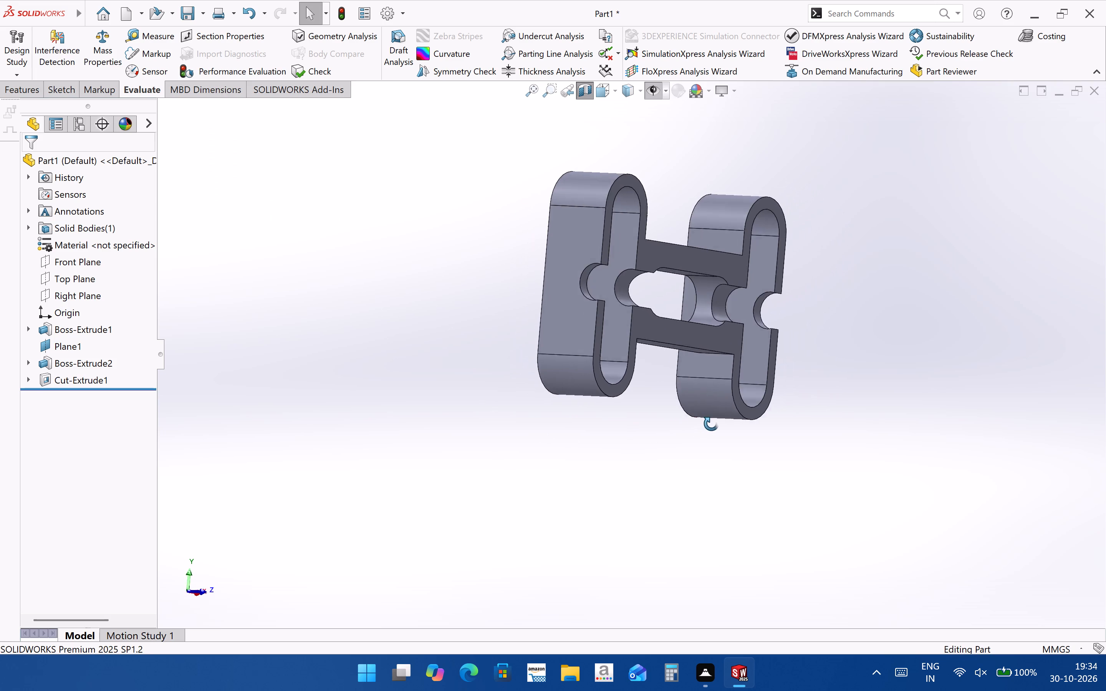
middle_drag(711, 424, 685, 432)
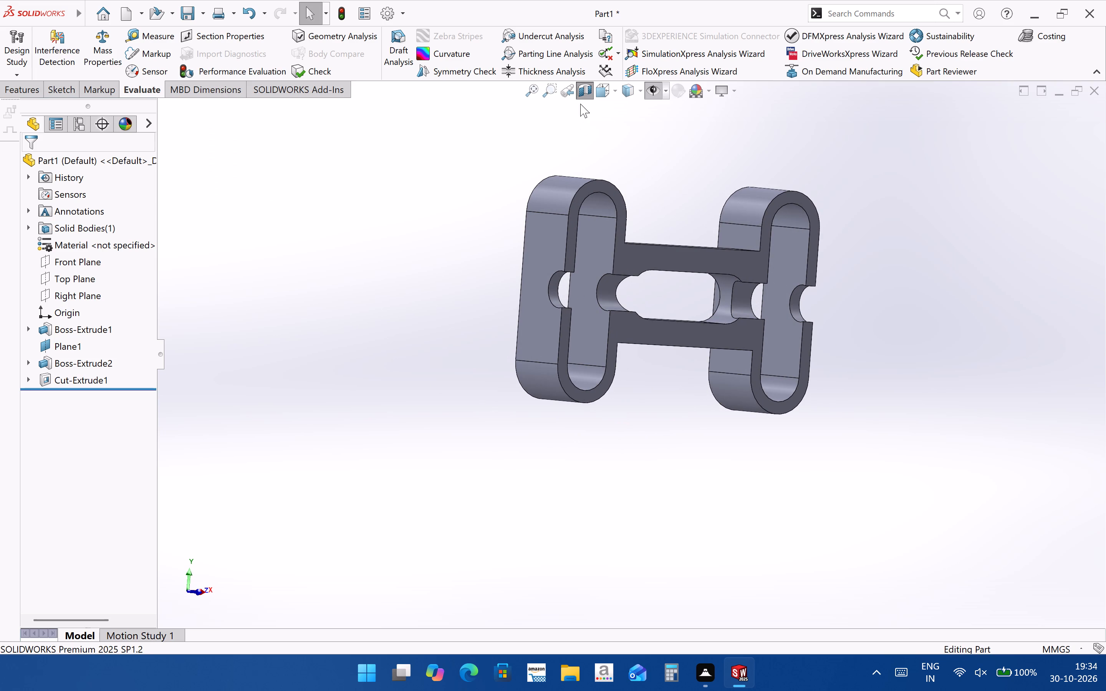
click(581, 103)
click(581, 89)
click(749, 461)
Examine the complete part from several angles, checking the slotted block, both slot rings and the aligned side holes.
scroll(623, 477, up, 2)
middle_drag(623, 476, 520, 440)
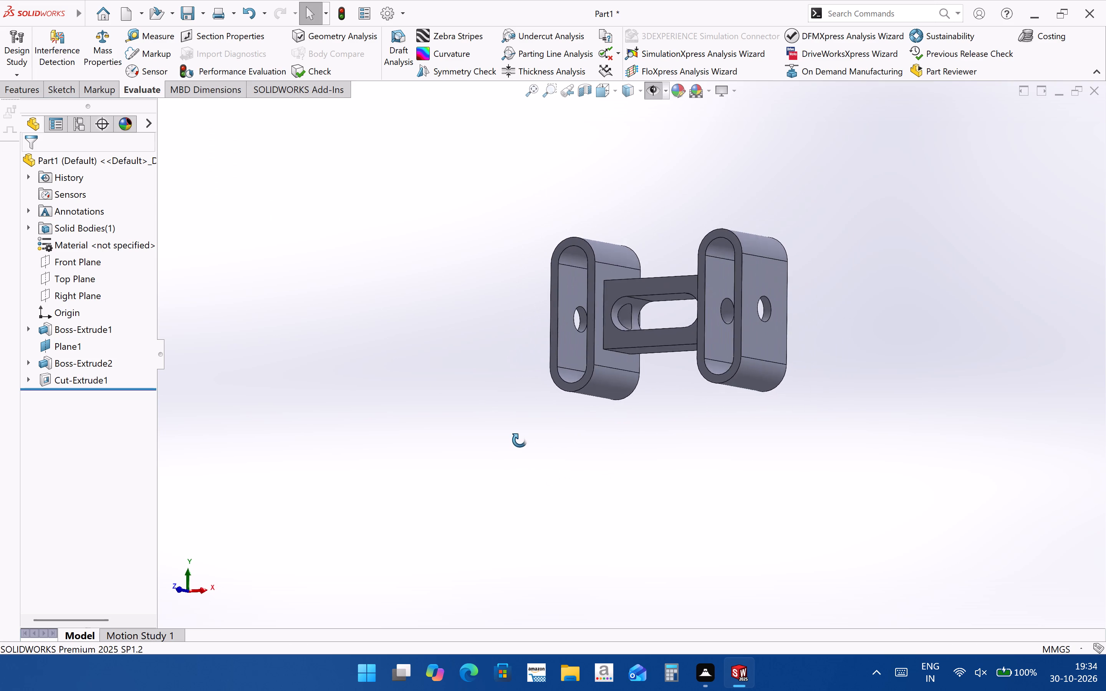
middle_drag(520, 440, 532, 457)
scroll(772, 298, down, 3)
scroll(666, 458, up, 2)
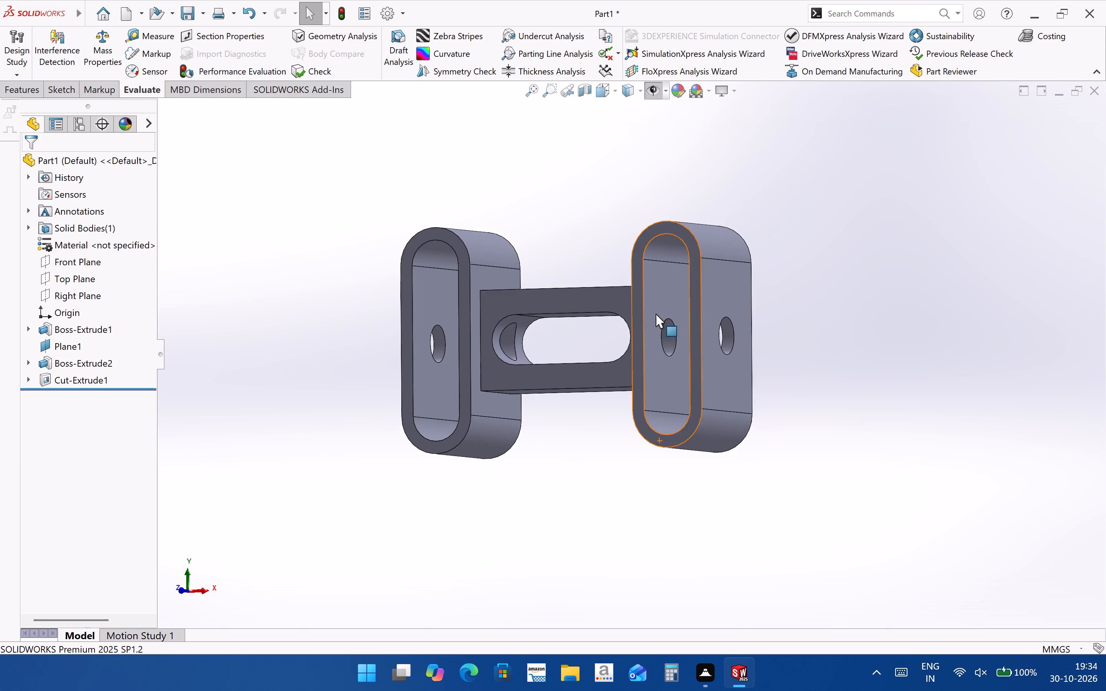
scroll(653, 304, down, 3)
middle_drag(632, 427, 669, 465)
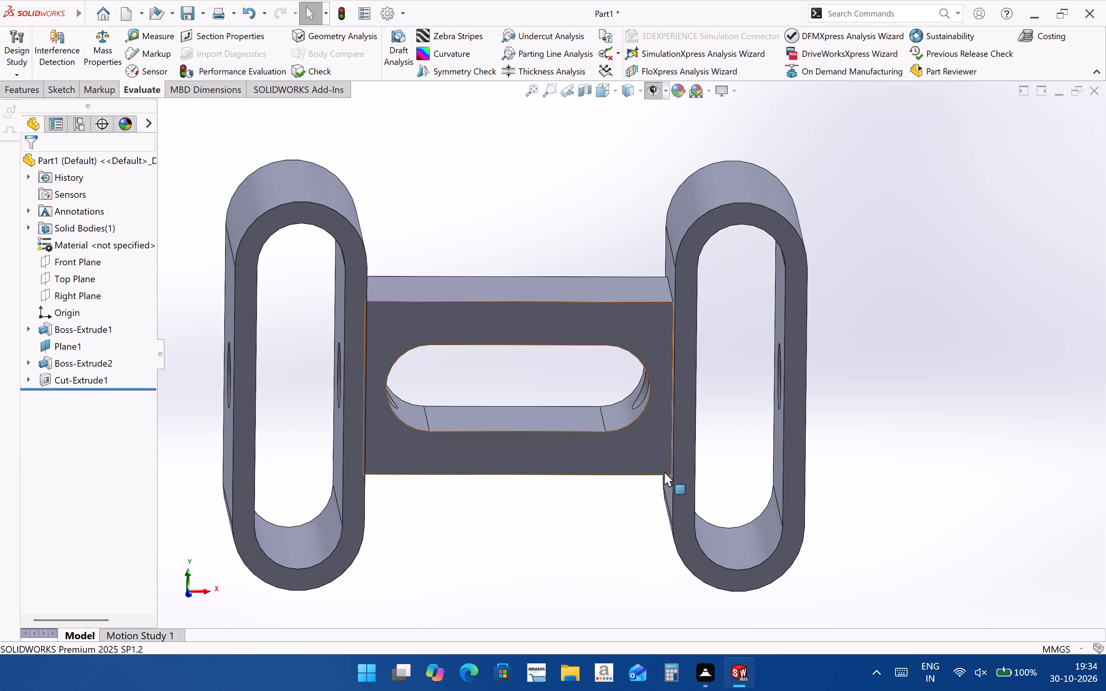
scroll(670, 505, up, 1)
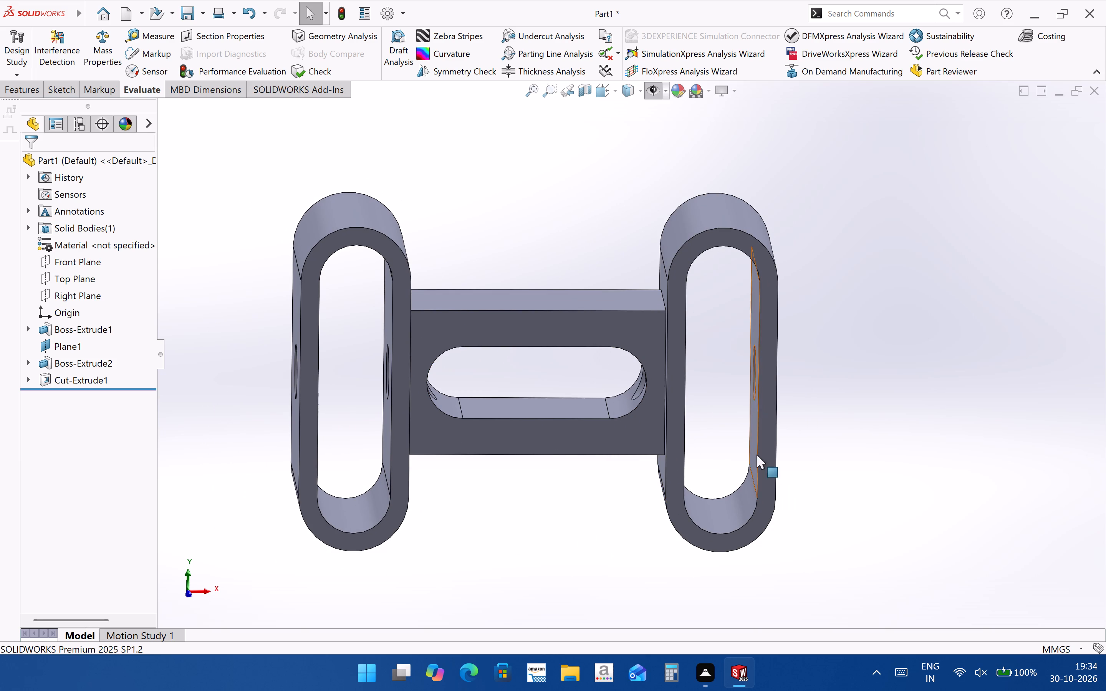
scroll(762, 475, up, 3)
scroll(575, 443, down, 3)
middle_drag(575, 441, 557, 378)
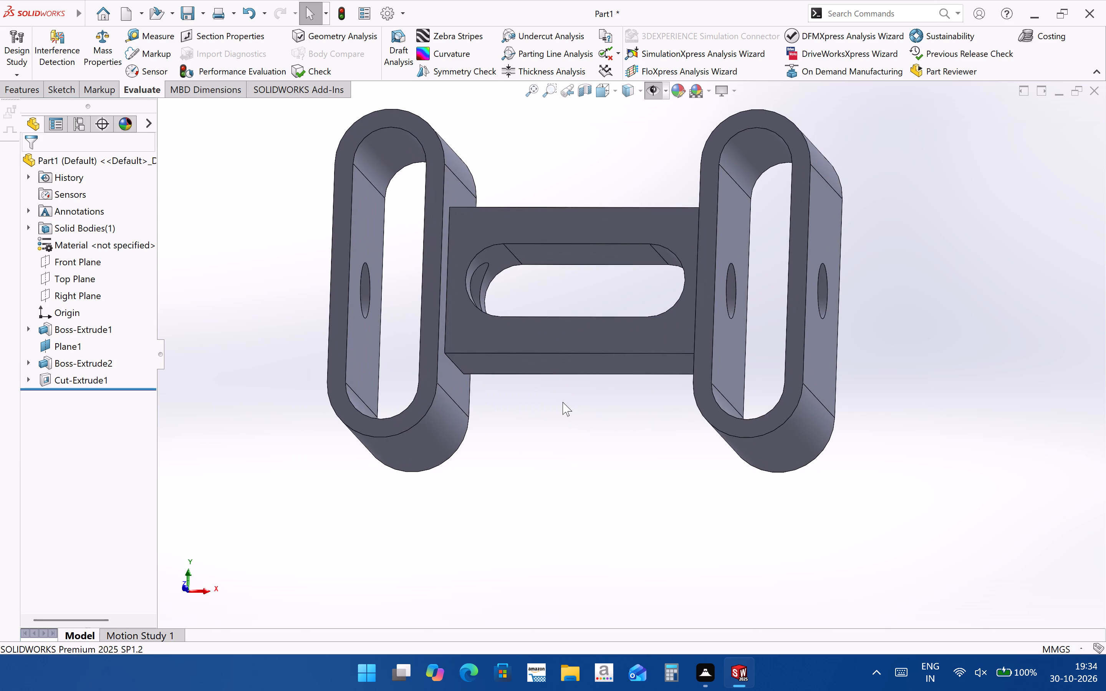
scroll(648, 495, up, 3)
scroll(514, 263, down, 2)
middle_drag(659, 377, 608, 413)
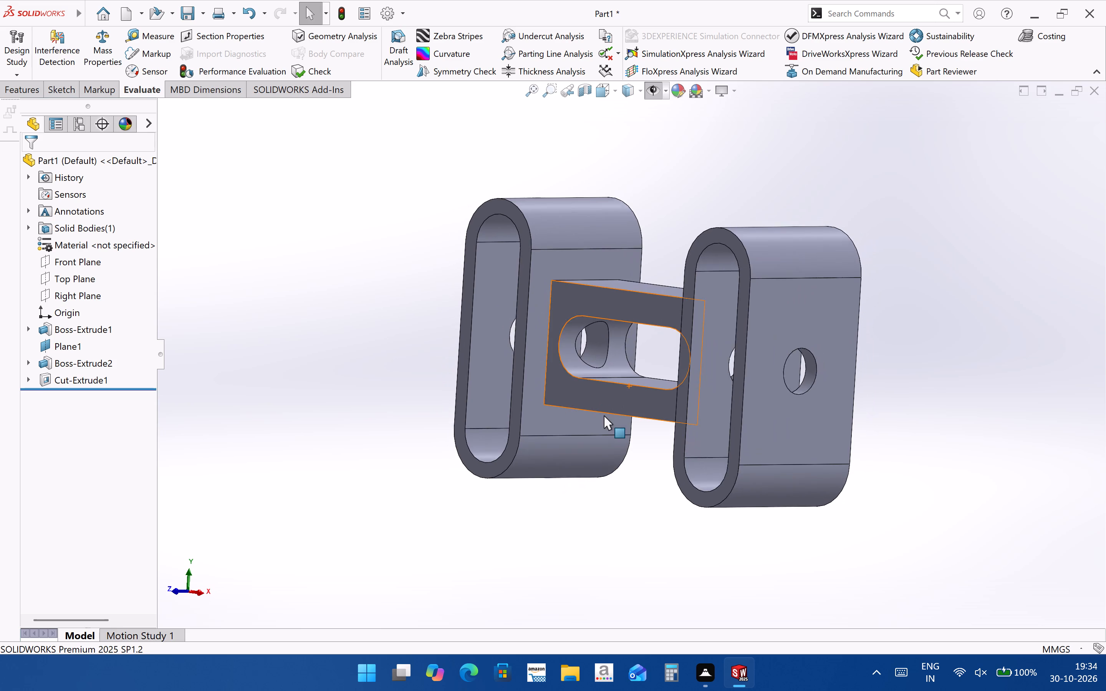
scroll(603, 418, down, 1)
scroll(719, 501, up, 1)
middle_drag(734, 500, 820, 495)
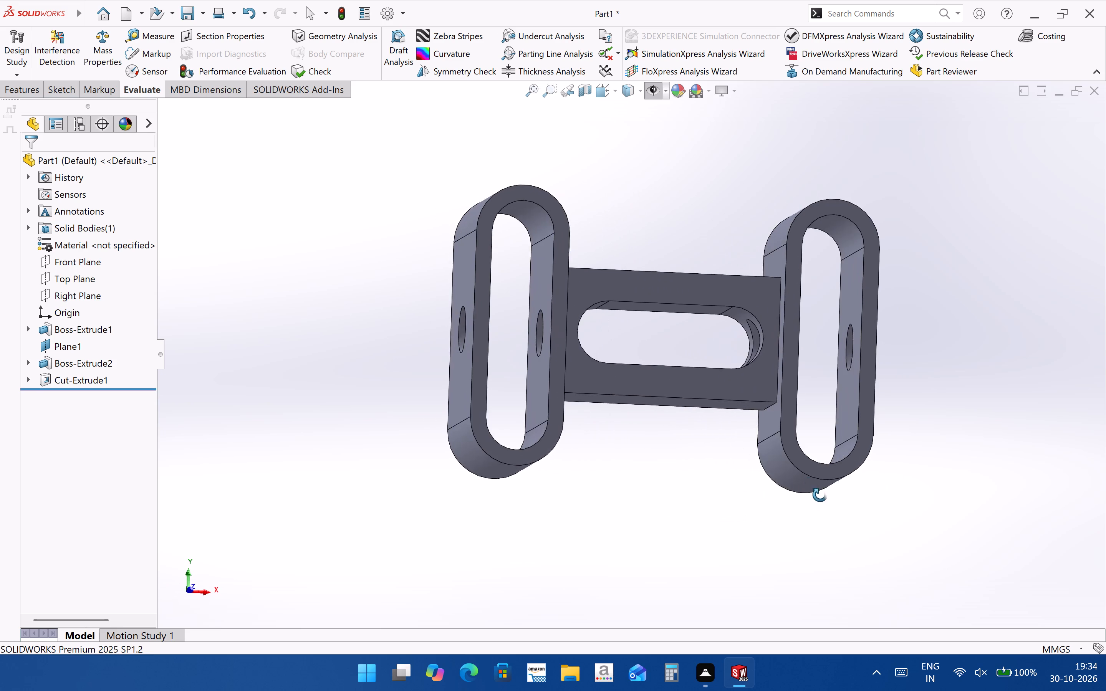
middle_drag(820, 495, 806, 503)
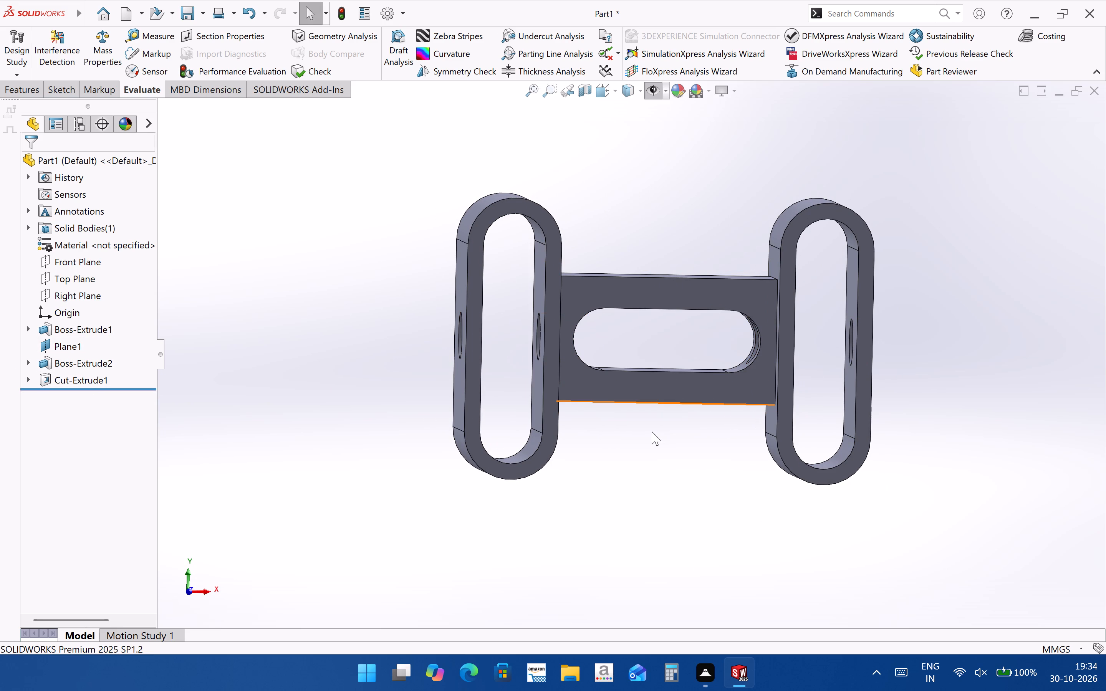
middle_drag(652, 431, 563, 426)
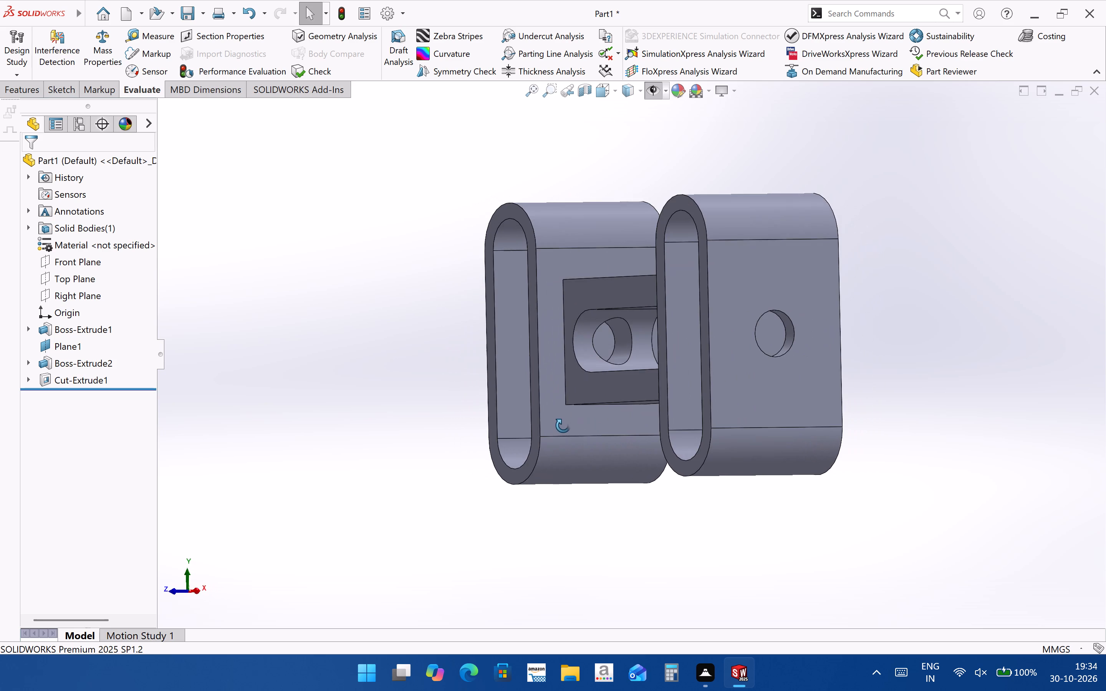
middle_drag(563, 426, 730, 422)
Check the diameter of the hole through the slot ring's outer wall.
scroll(544, 342, down, 3)
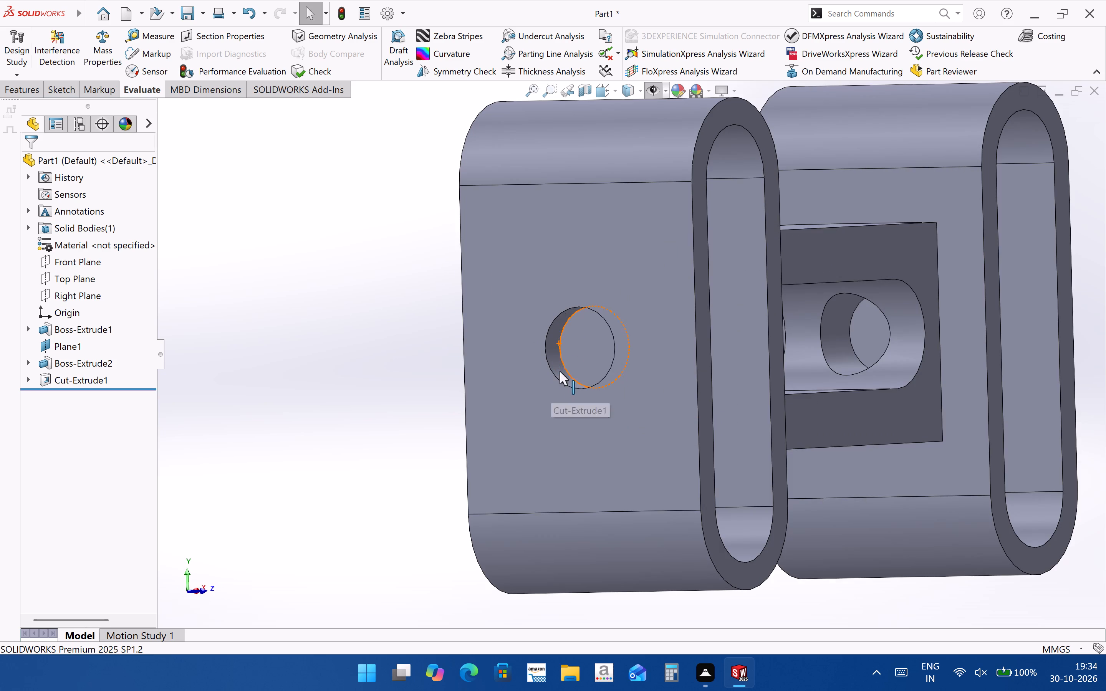
click(555, 363)
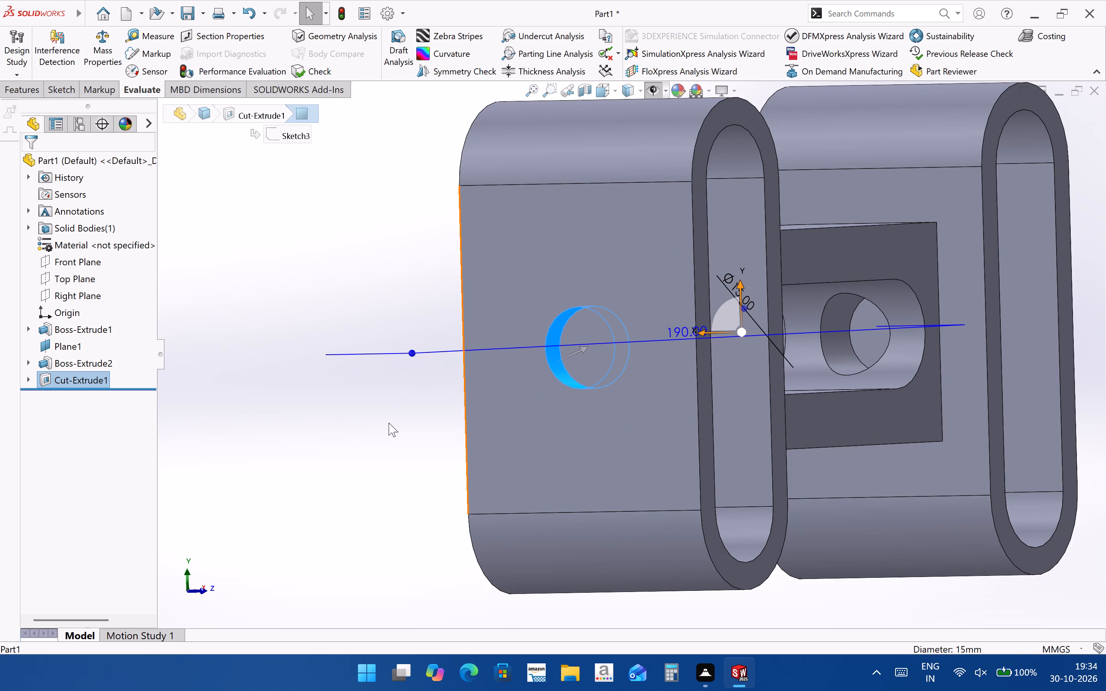
click(249, 439)
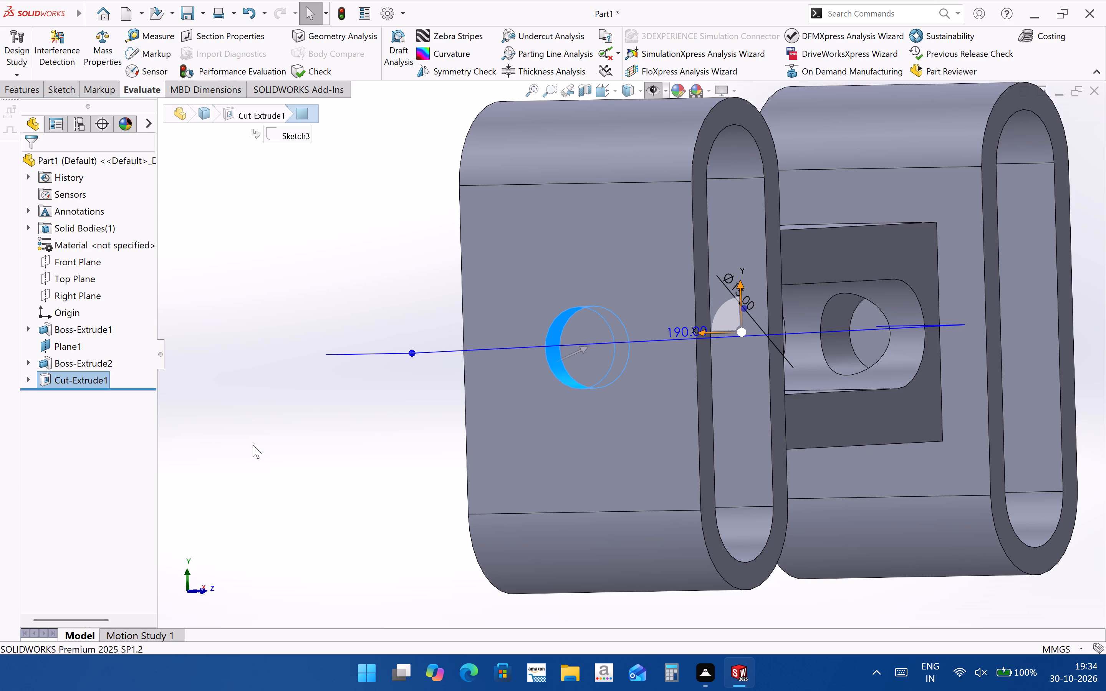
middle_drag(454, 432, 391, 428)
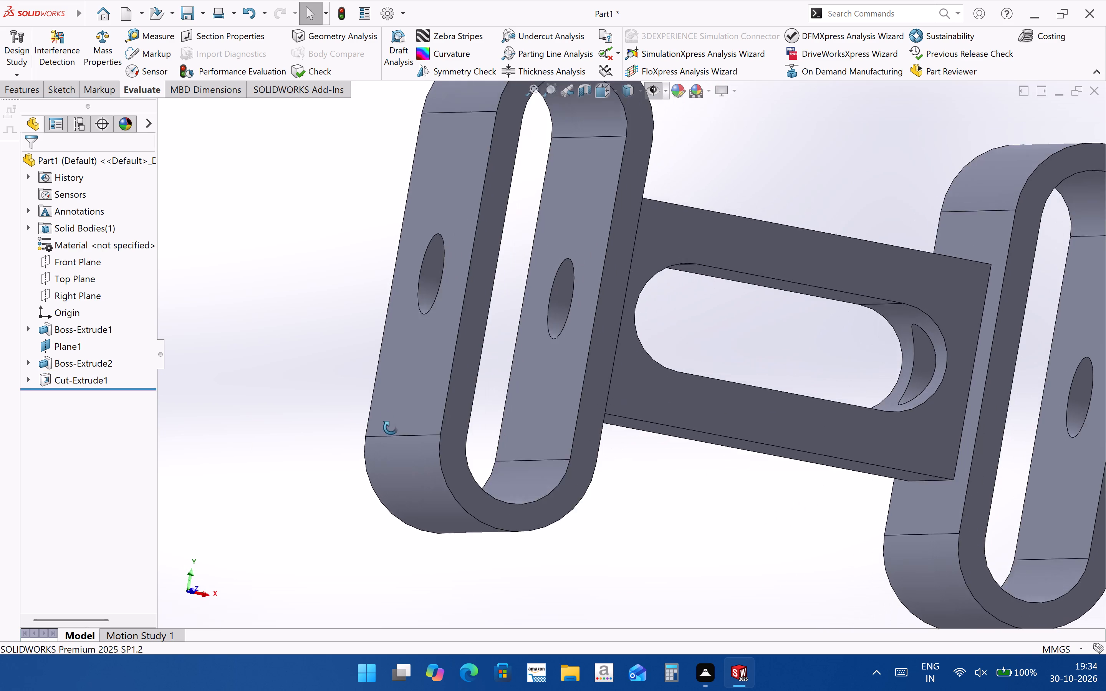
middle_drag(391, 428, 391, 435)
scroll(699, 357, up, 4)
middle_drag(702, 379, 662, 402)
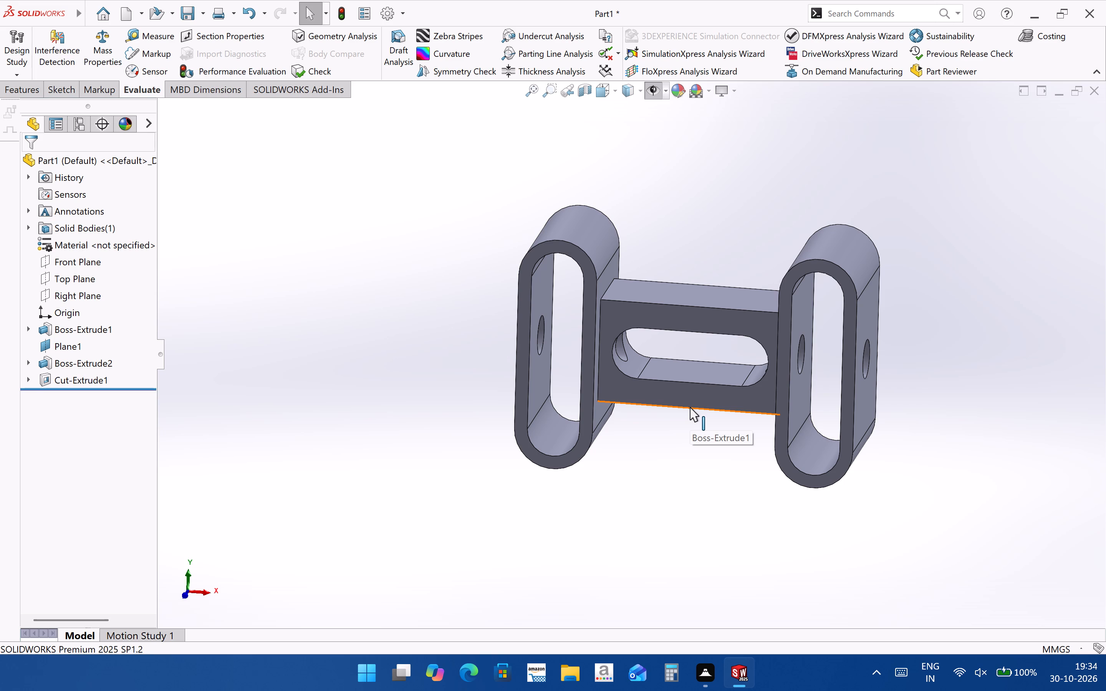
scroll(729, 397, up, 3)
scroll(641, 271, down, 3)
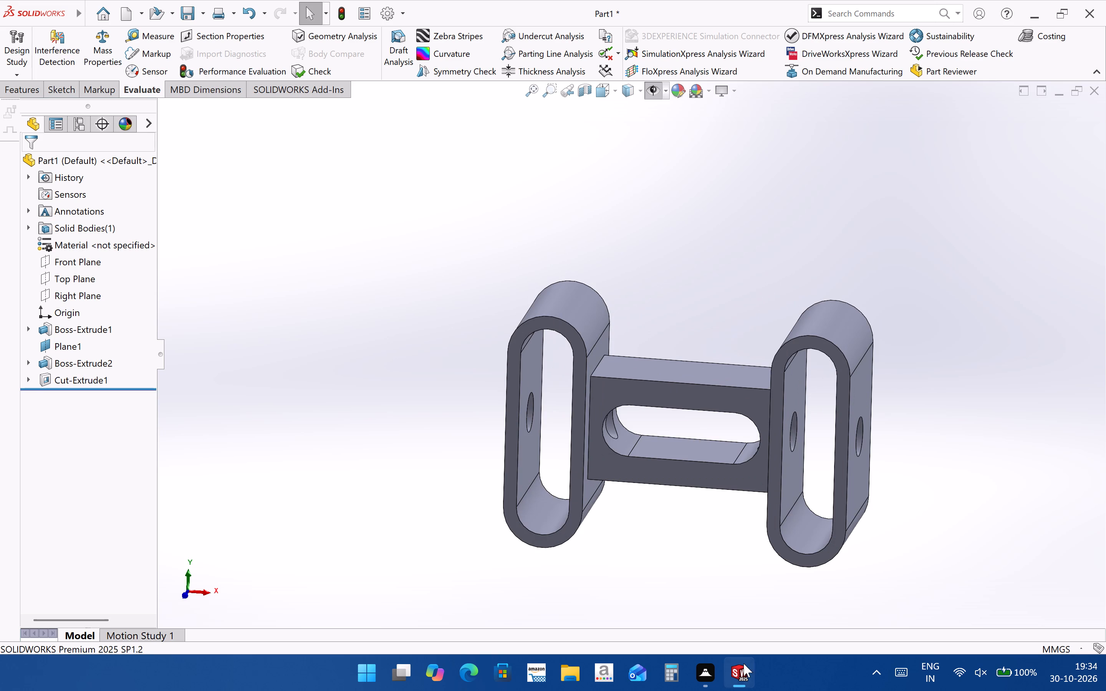
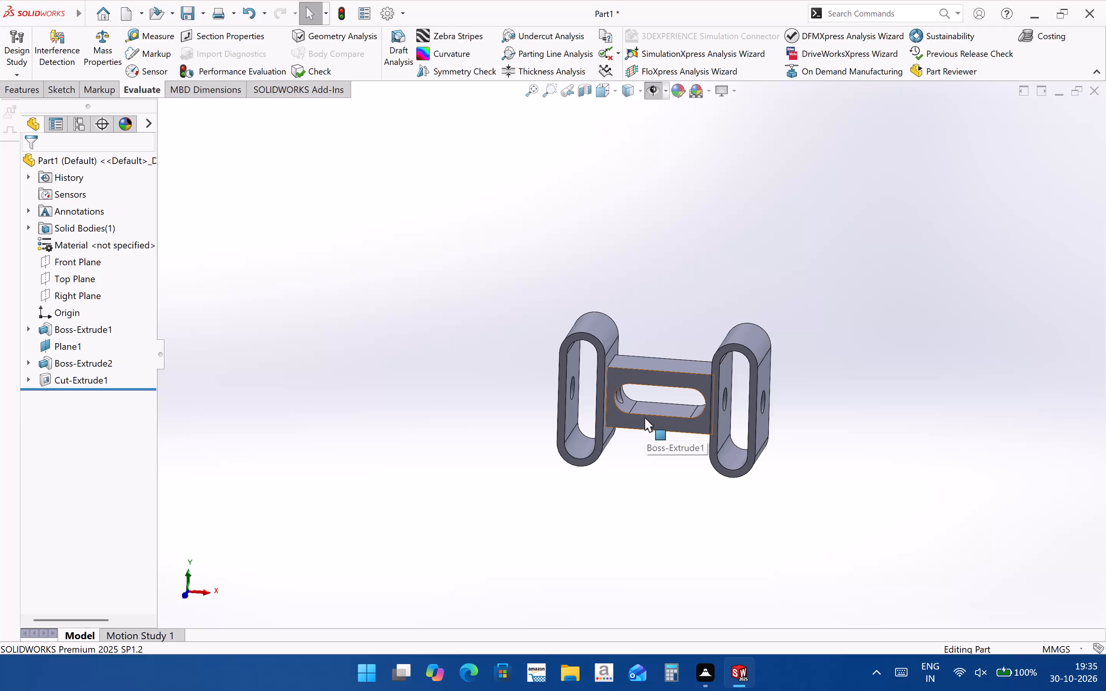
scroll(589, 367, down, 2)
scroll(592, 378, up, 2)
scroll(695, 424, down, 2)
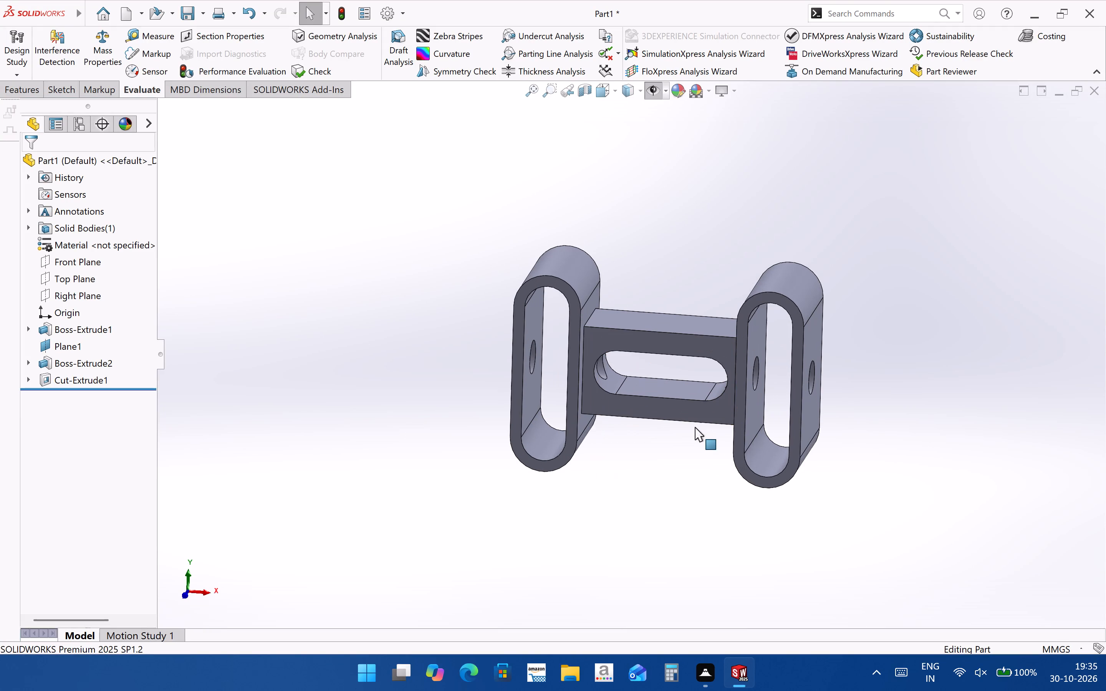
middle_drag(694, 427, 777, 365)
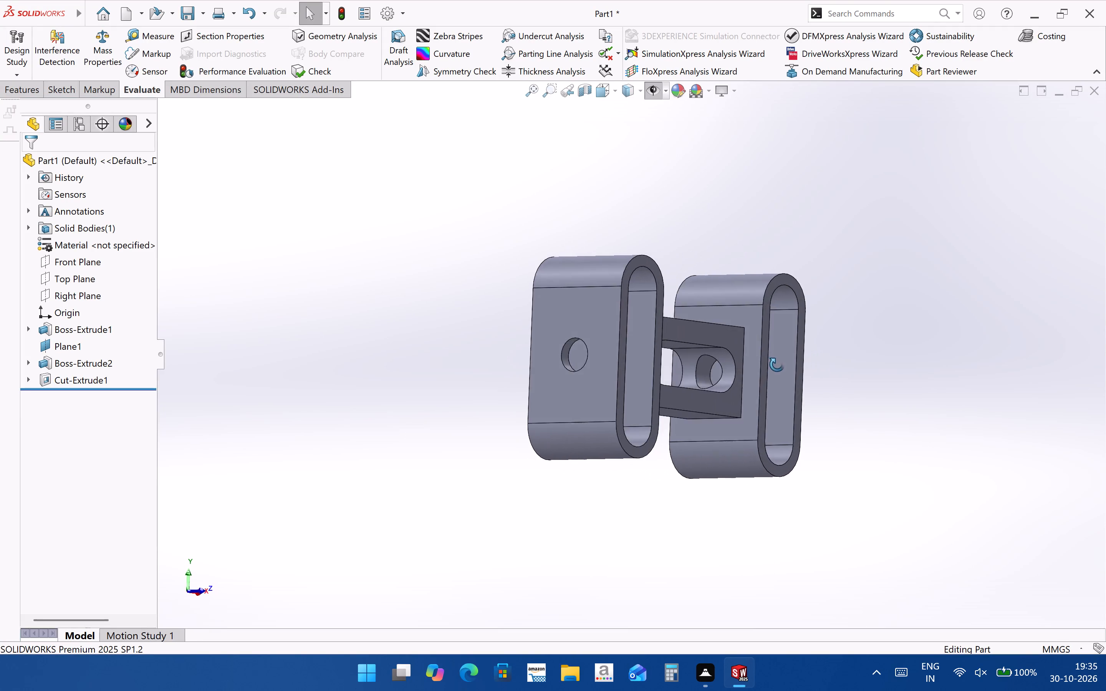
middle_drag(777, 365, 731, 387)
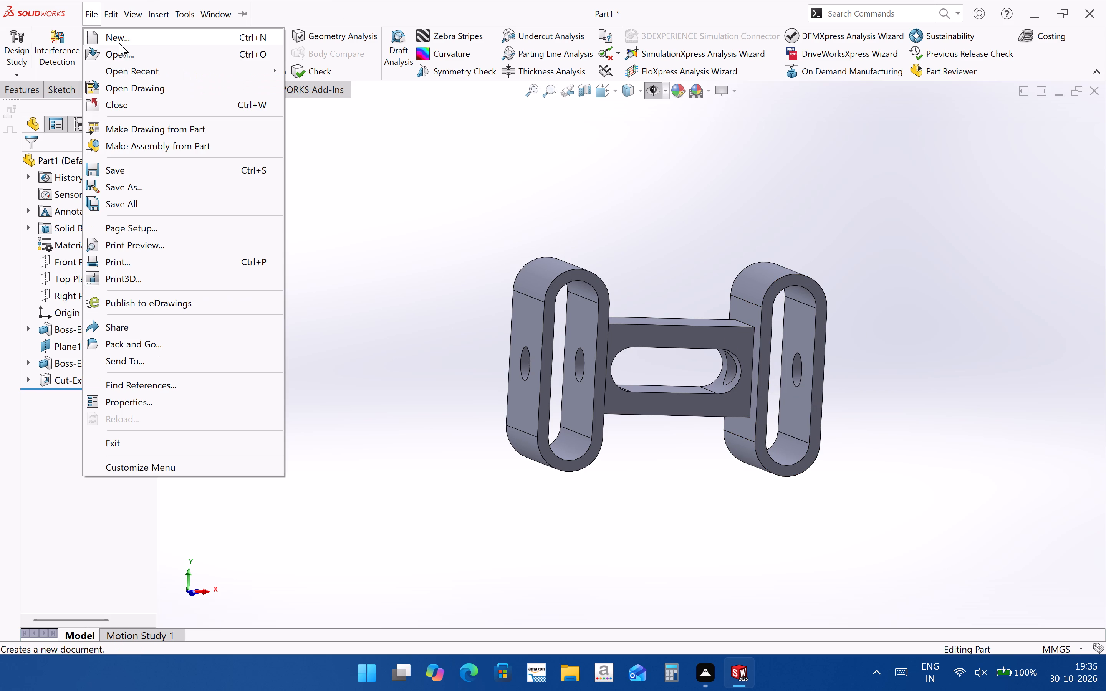
Create a new drawing document that uses the custom sheet format dem format-02.
click(119, 43)
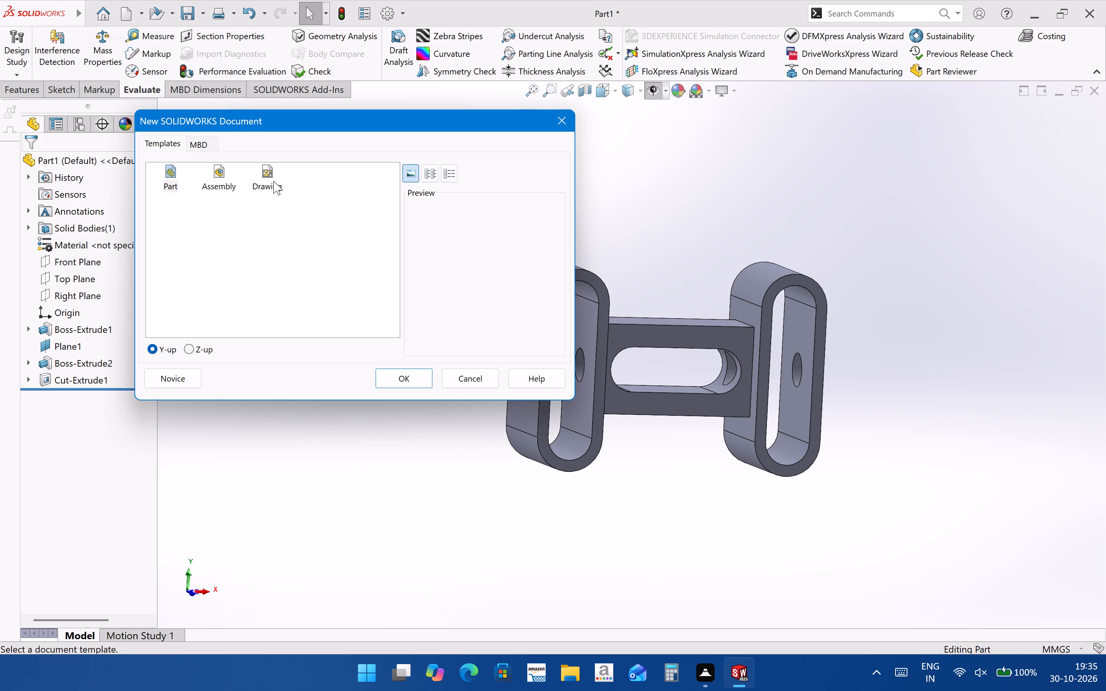
click(273, 181)
click(413, 376)
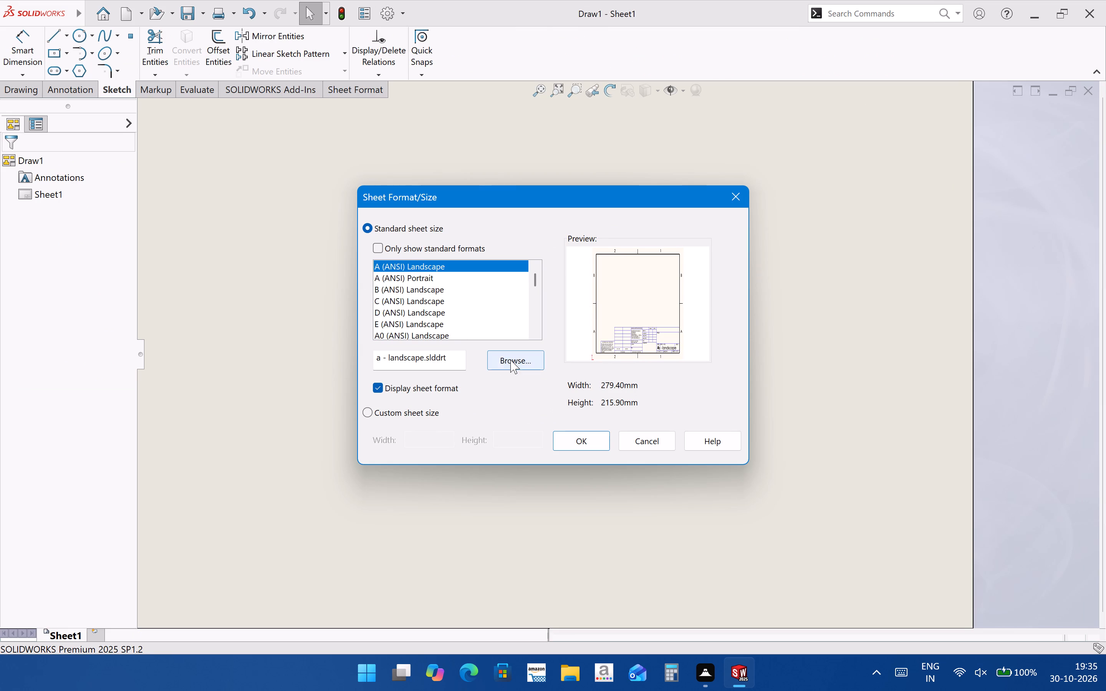
click(506, 357)
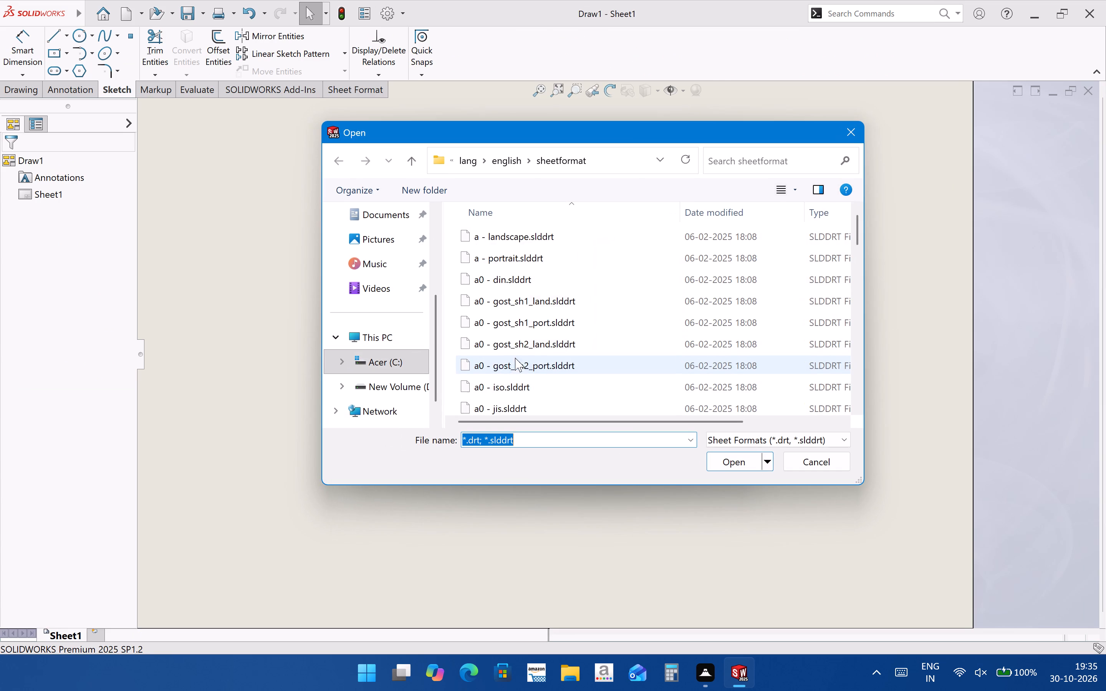
scroll(525, 357, down, 20)
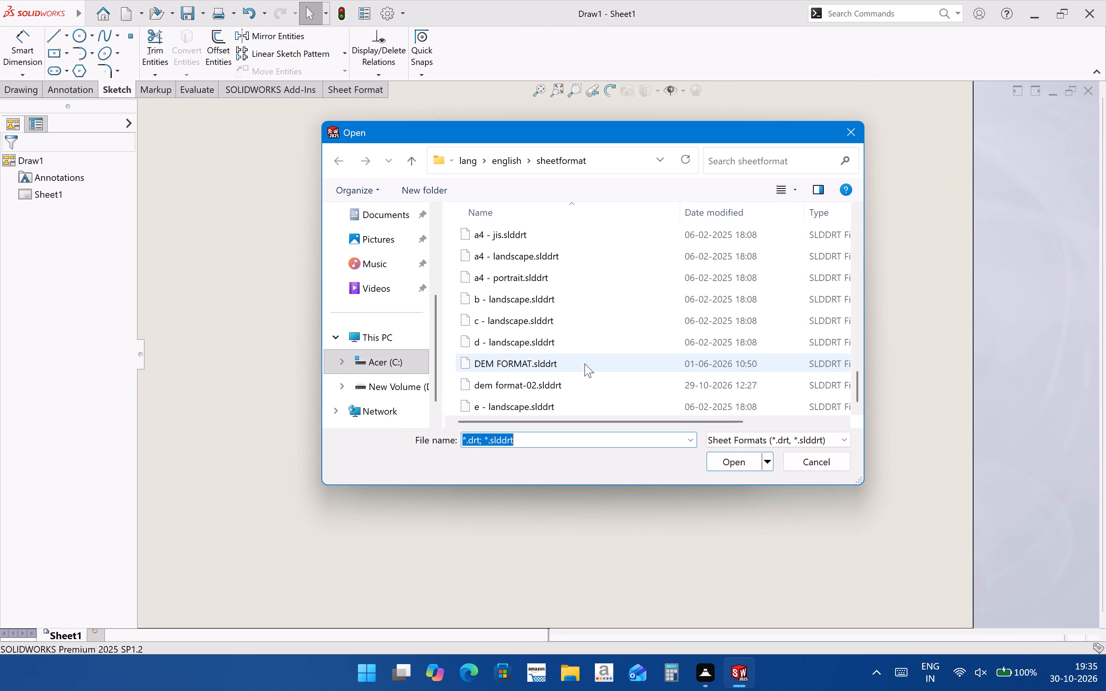
click(644, 384)
click(725, 456)
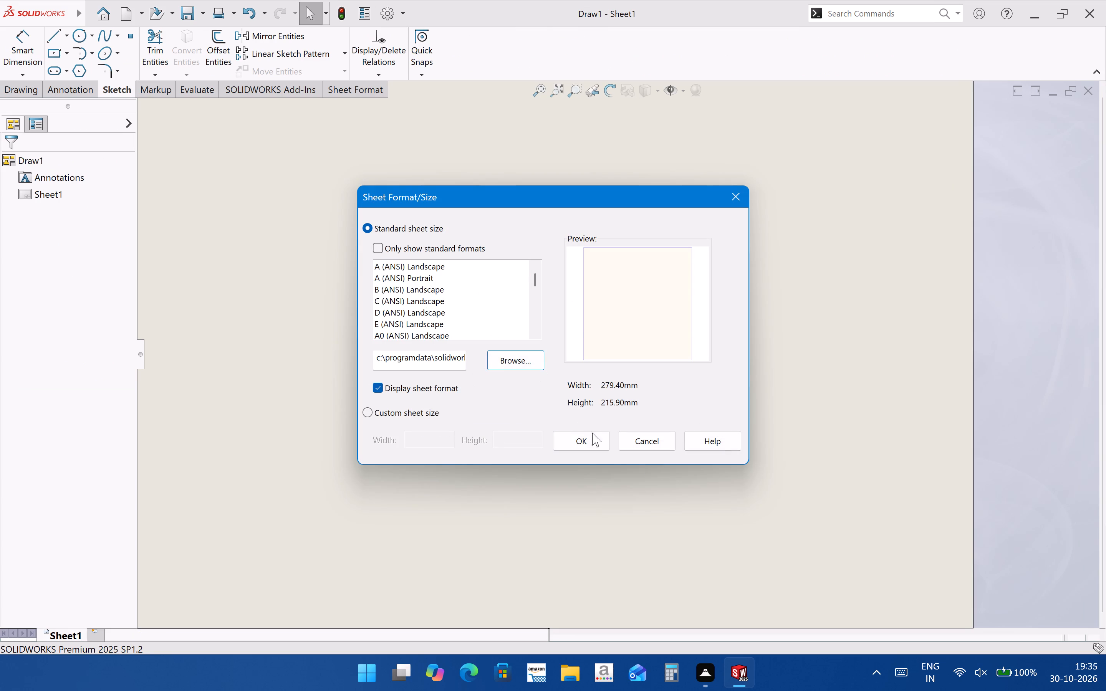
click(597, 438)
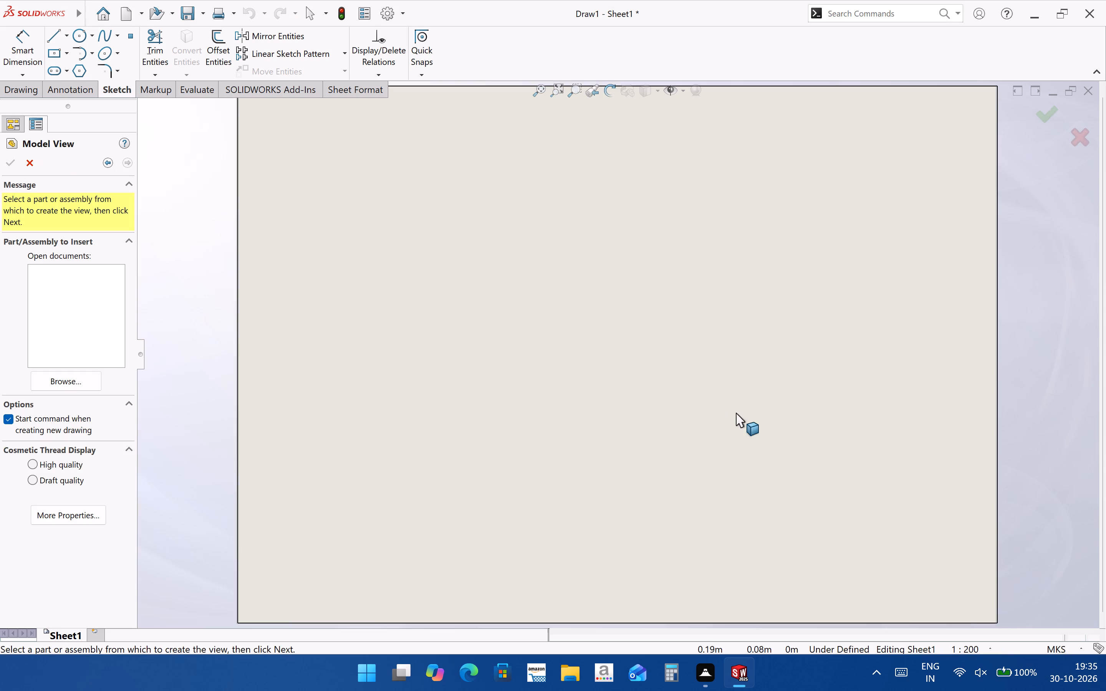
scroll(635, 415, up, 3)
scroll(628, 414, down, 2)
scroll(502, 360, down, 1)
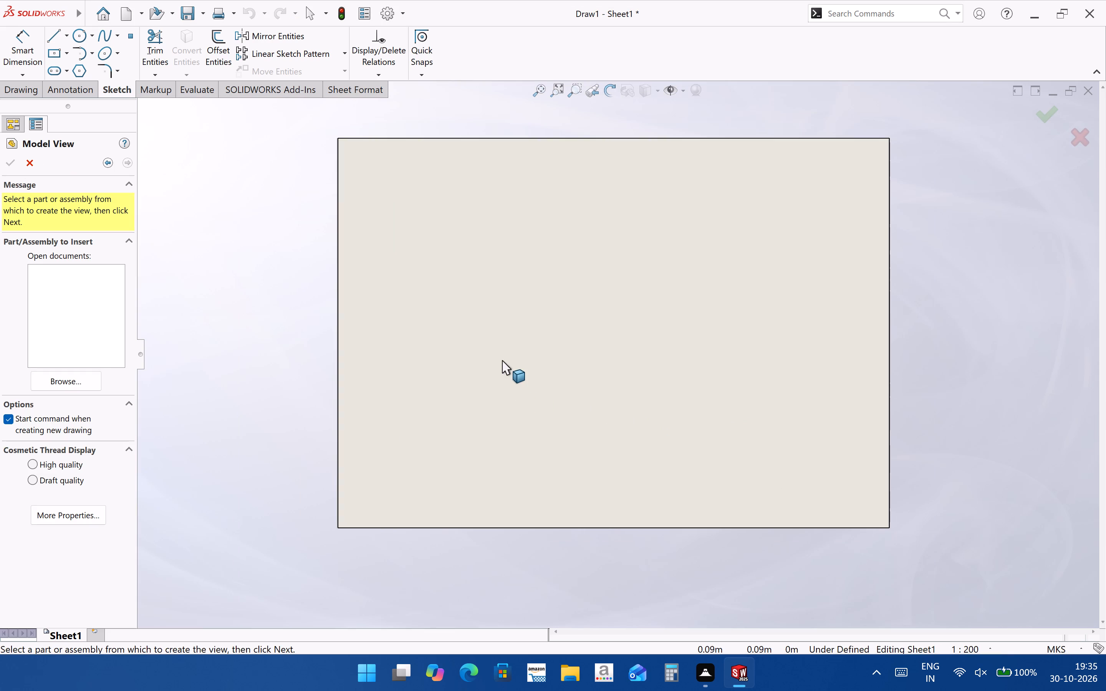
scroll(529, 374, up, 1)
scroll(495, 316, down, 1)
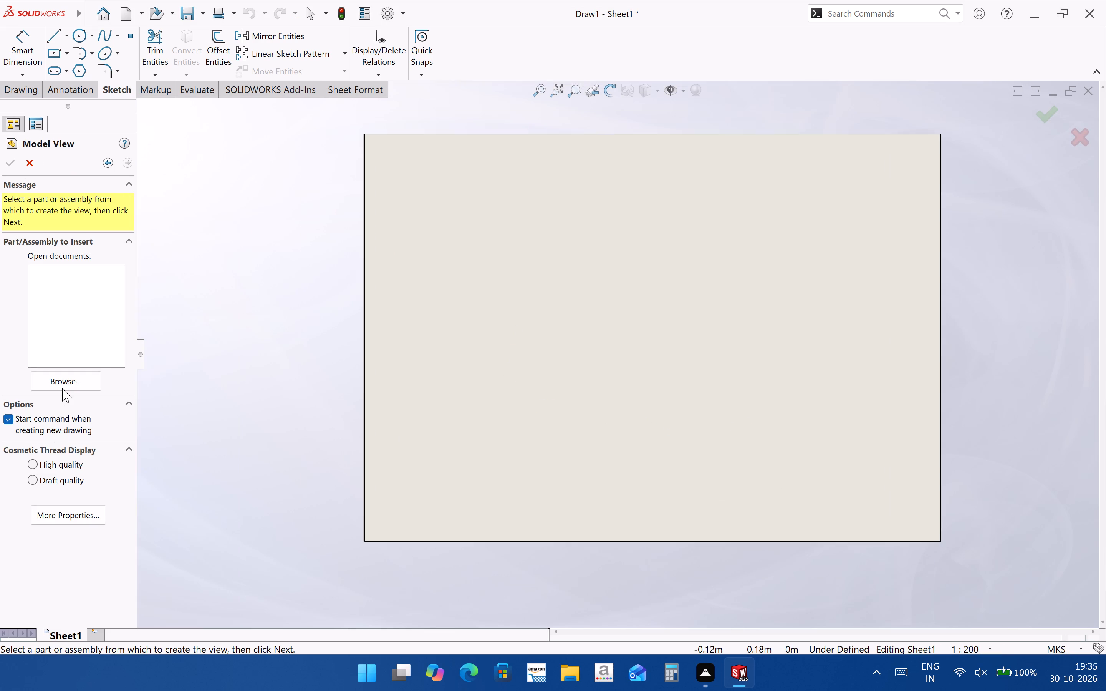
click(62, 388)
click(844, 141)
Switch back to the Part1 document and start saving it as a SOLIDWORKS part file.
click(718, 597)
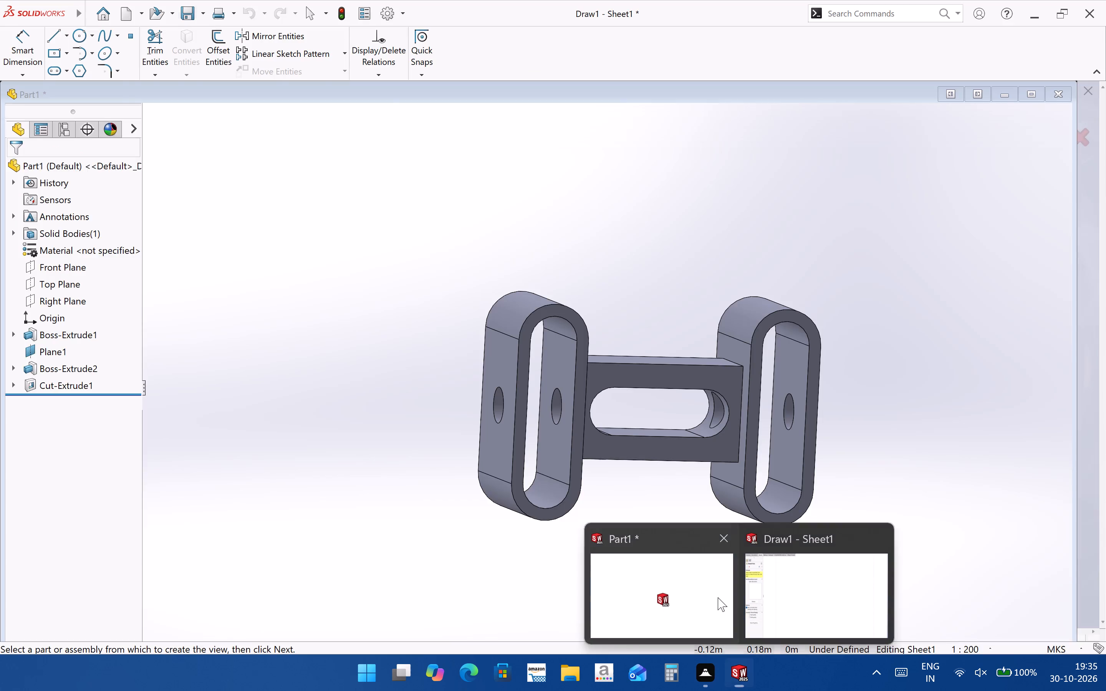
click(1079, 551)
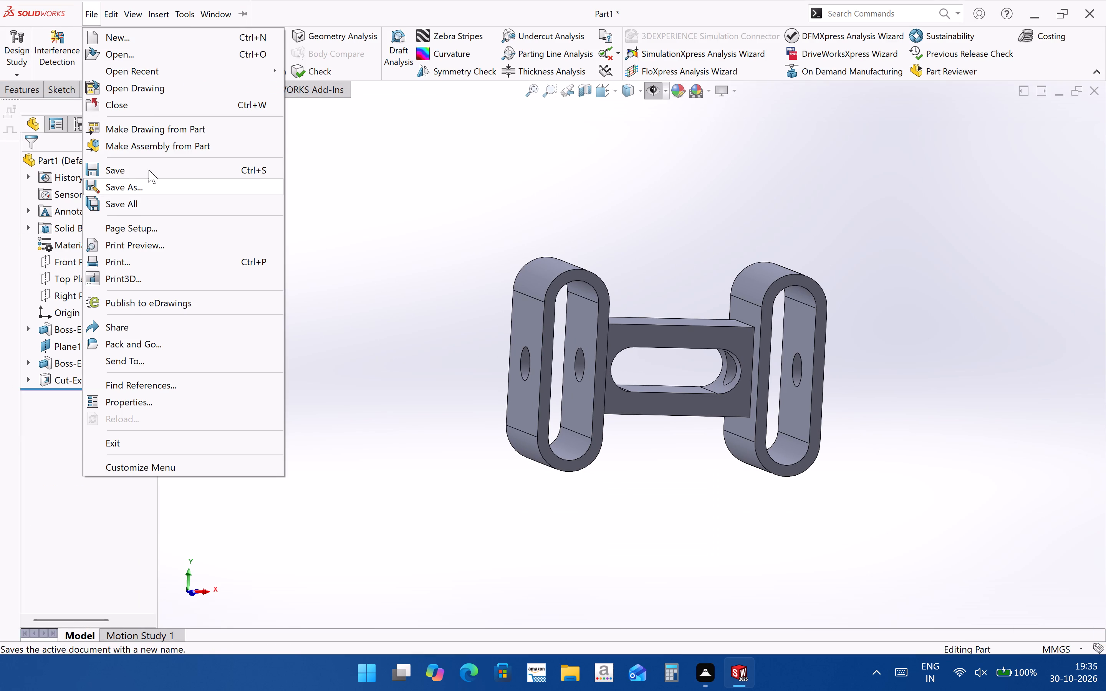
click(149, 170)
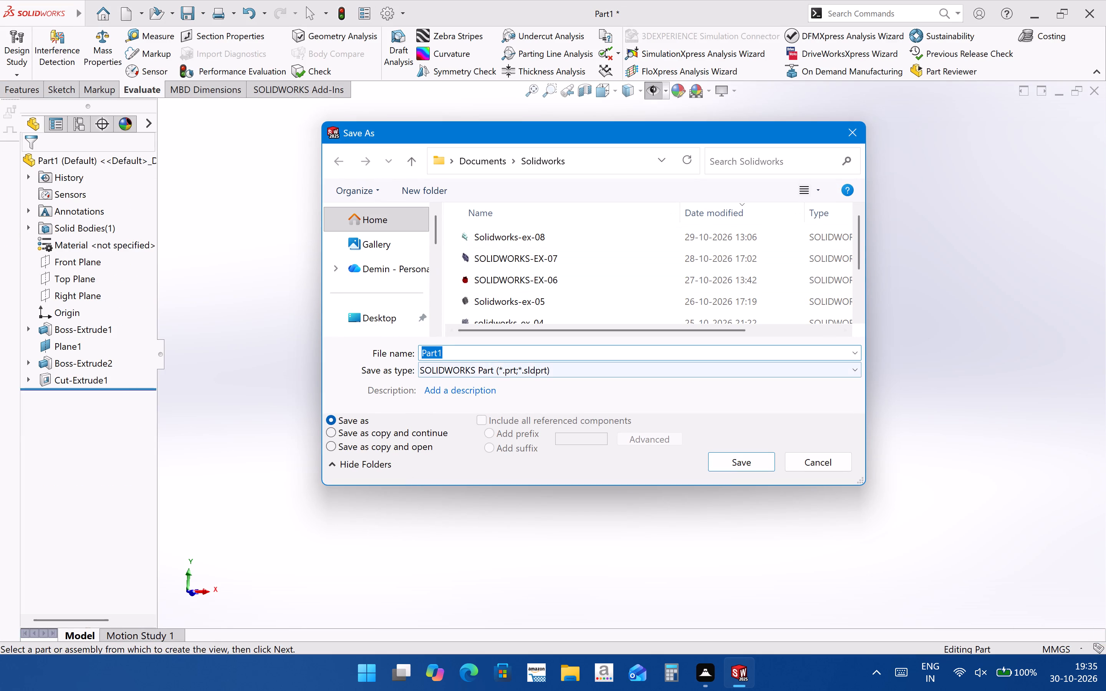
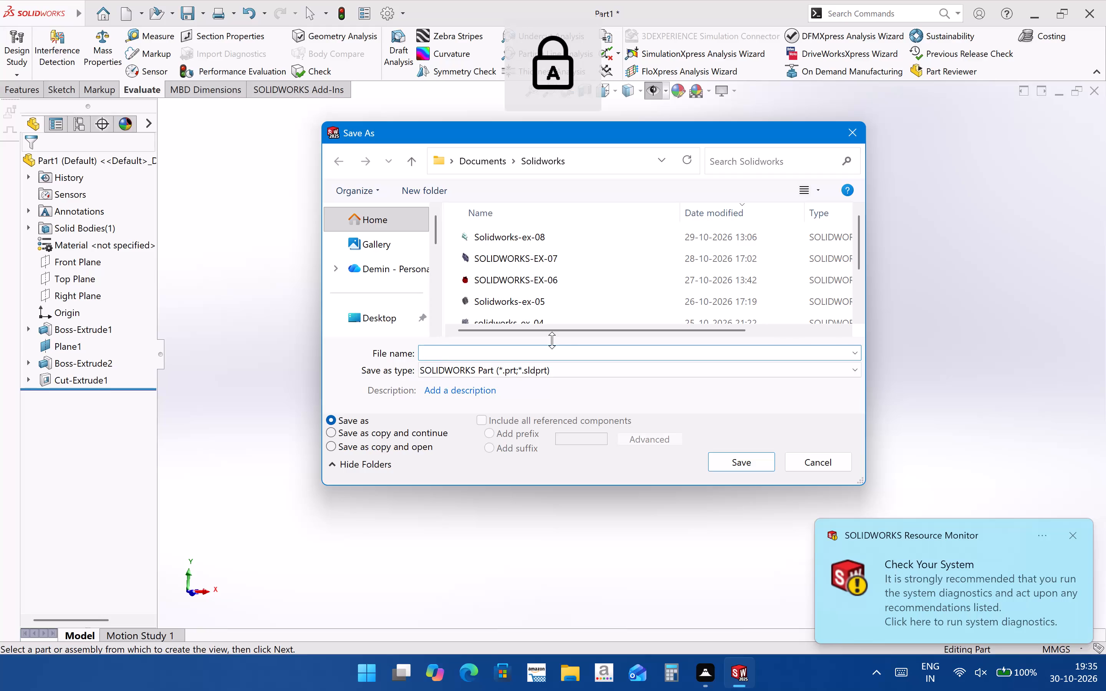
Save the part in the Solidworks documents folder as a SOLIDWORKS part named SOLIDWORKS-EX-09.
click(1070, 529)
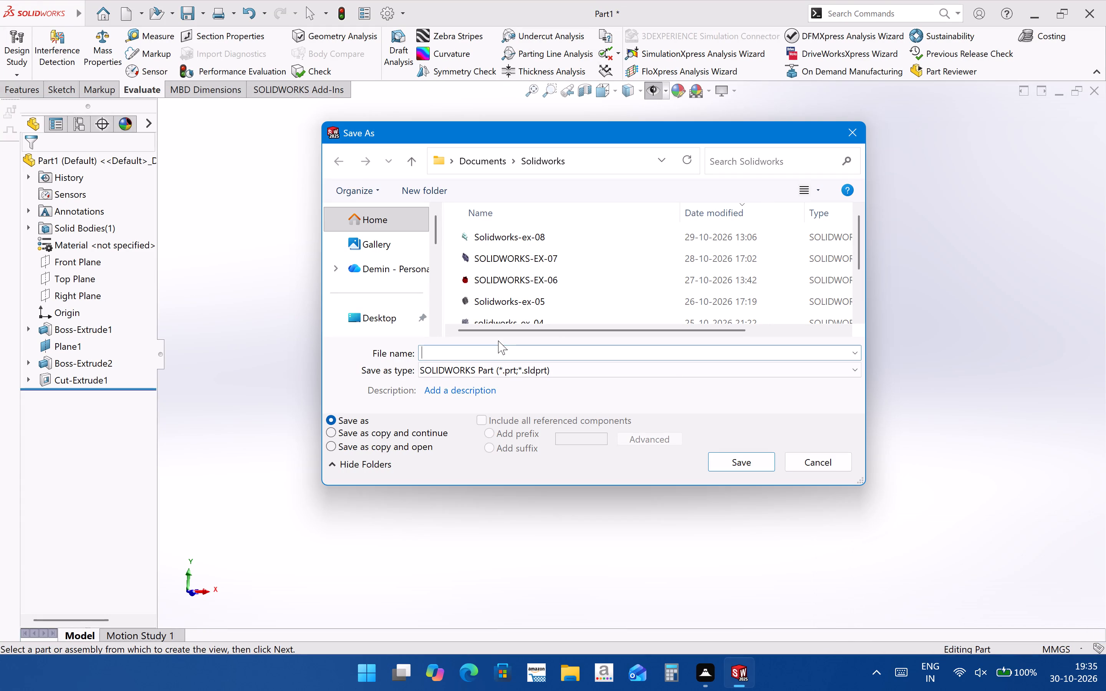
text(SOL)
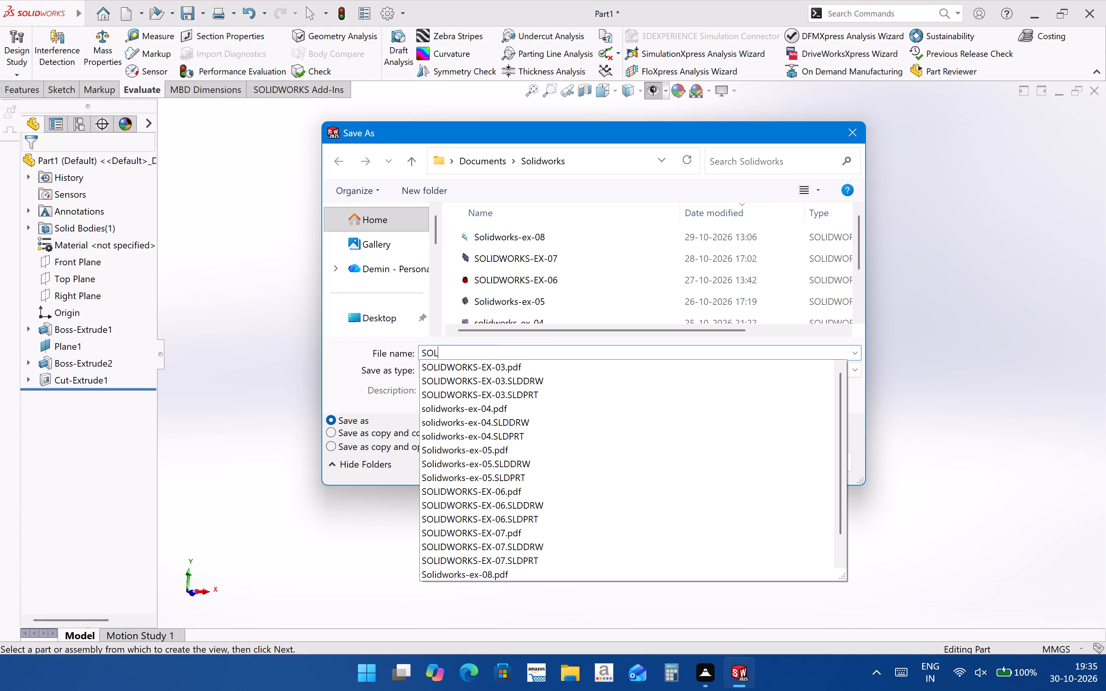
text(IDWORKS)
text(-EX-0)
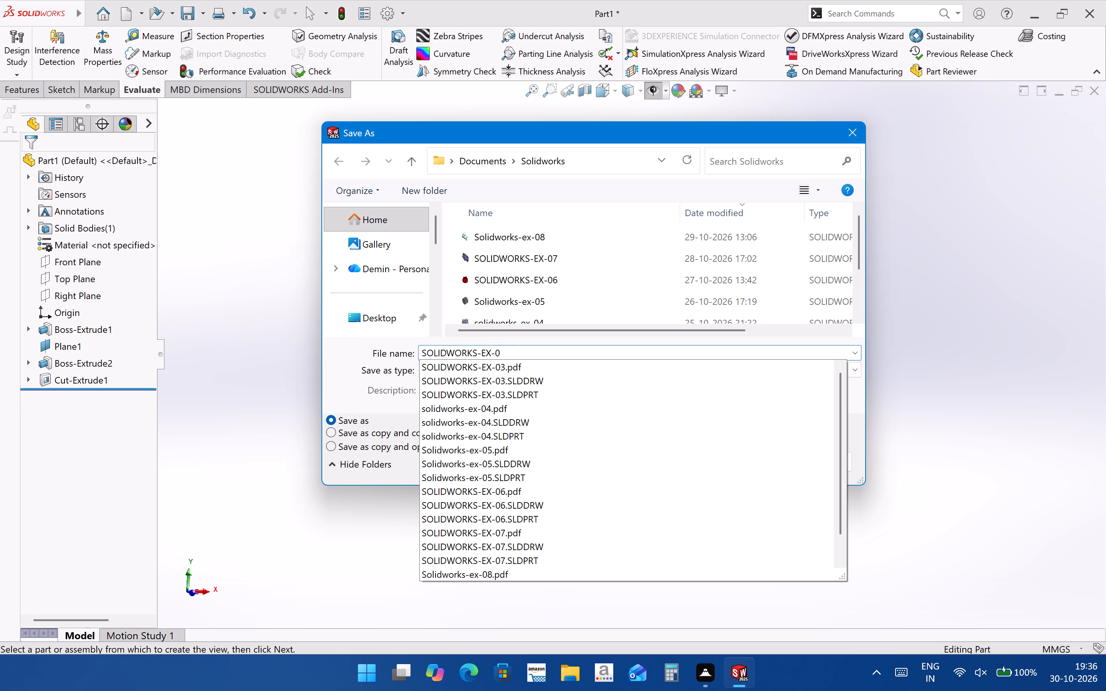
key(9)
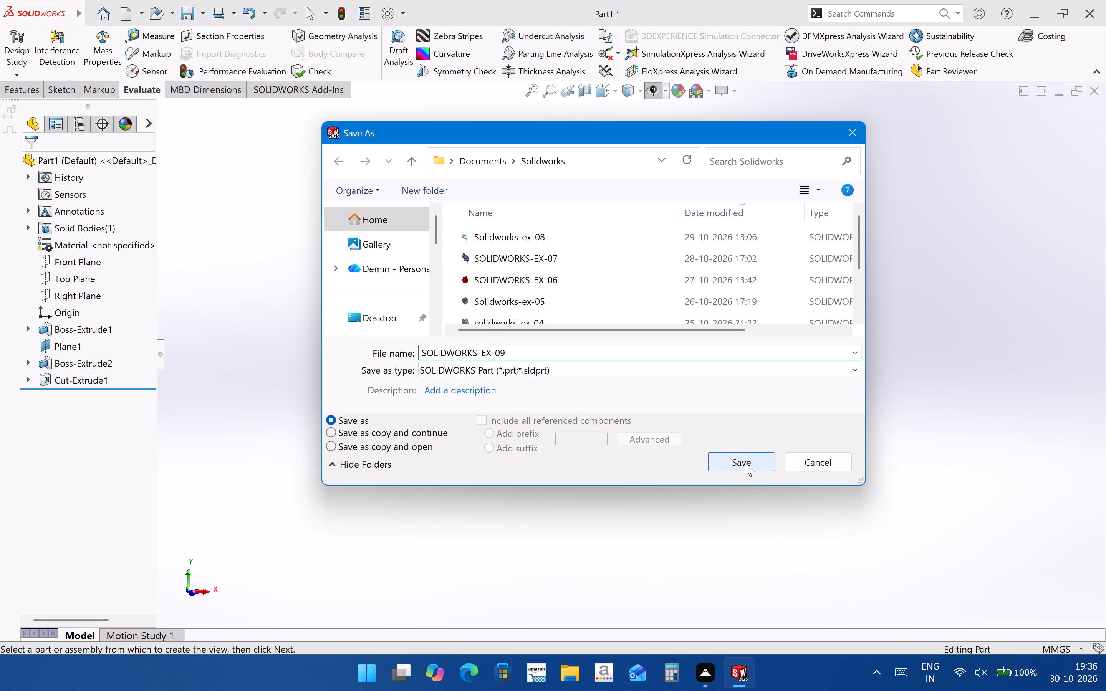
click(745, 463)
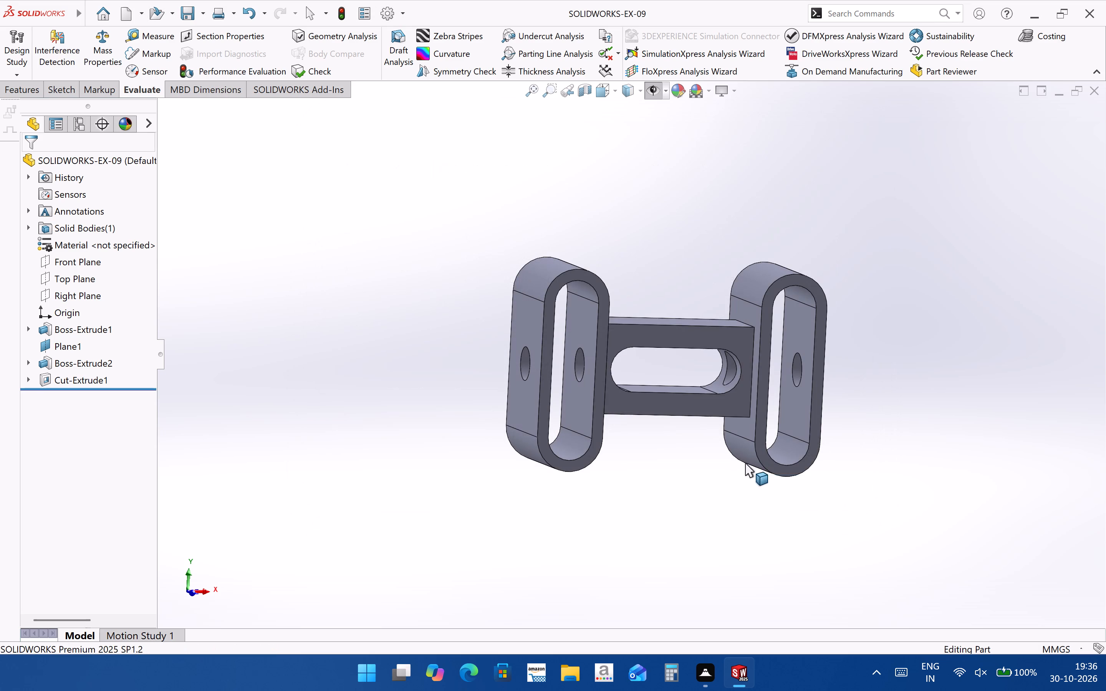
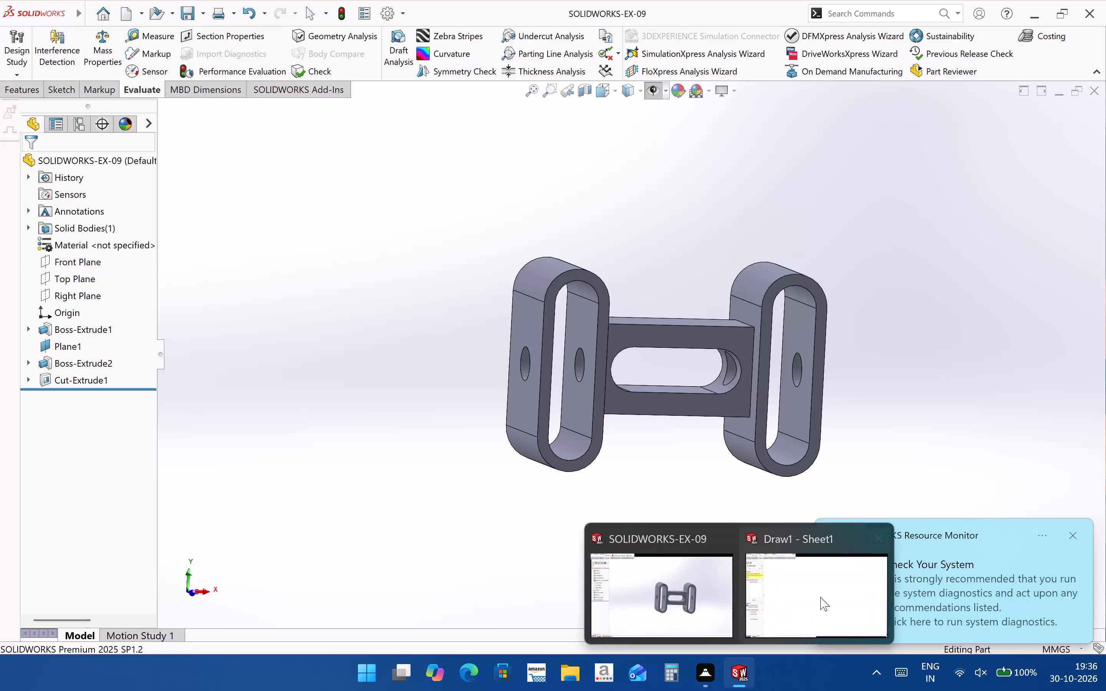
Switch to the Draw1 drawing and place a front model view of SOLIDWORKS-EX-09 on the sheet.
click(821, 597)
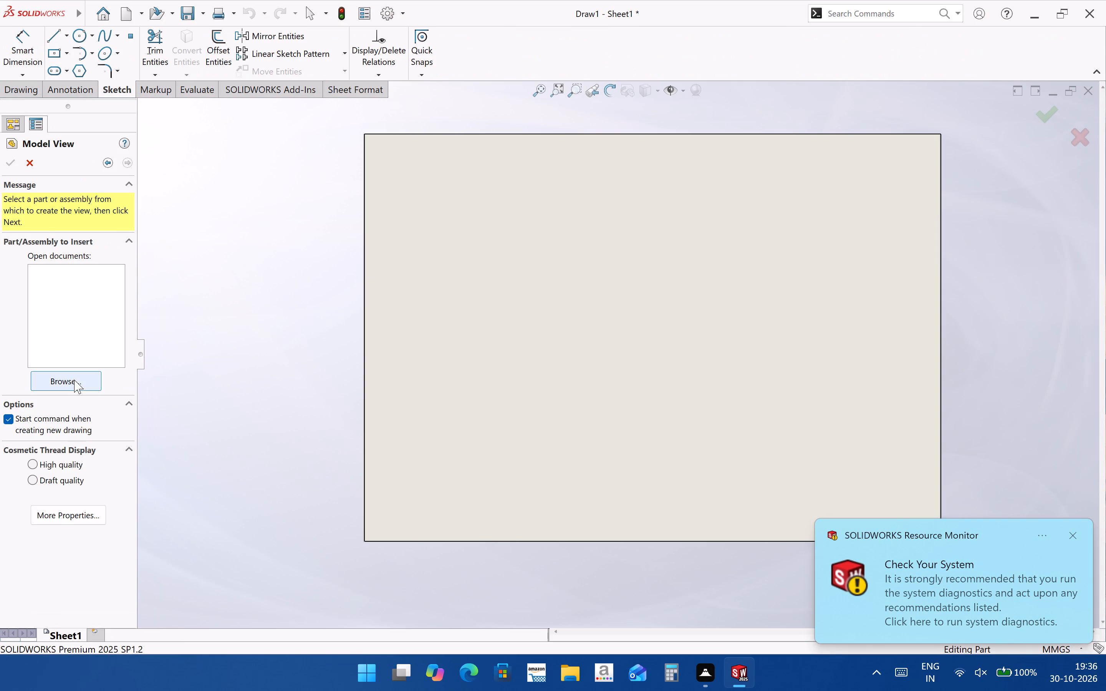
click(31, 159)
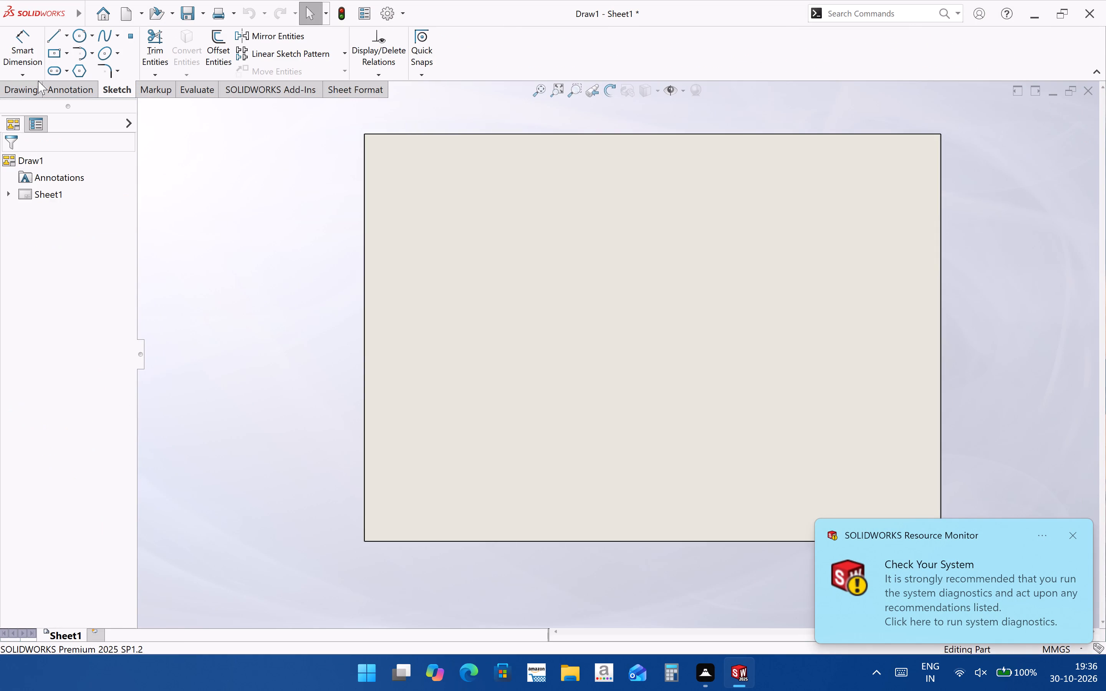
click(30, 105)
click(30, 90)
click(20, 52)
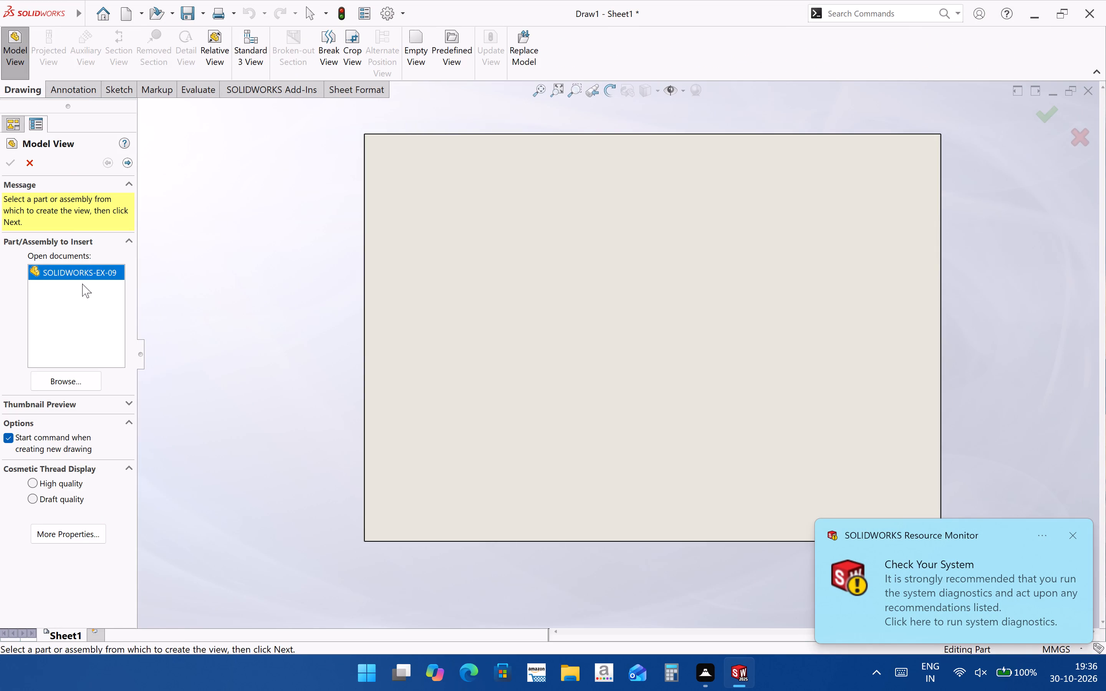
double_click(85, 270)
click(594, 283)
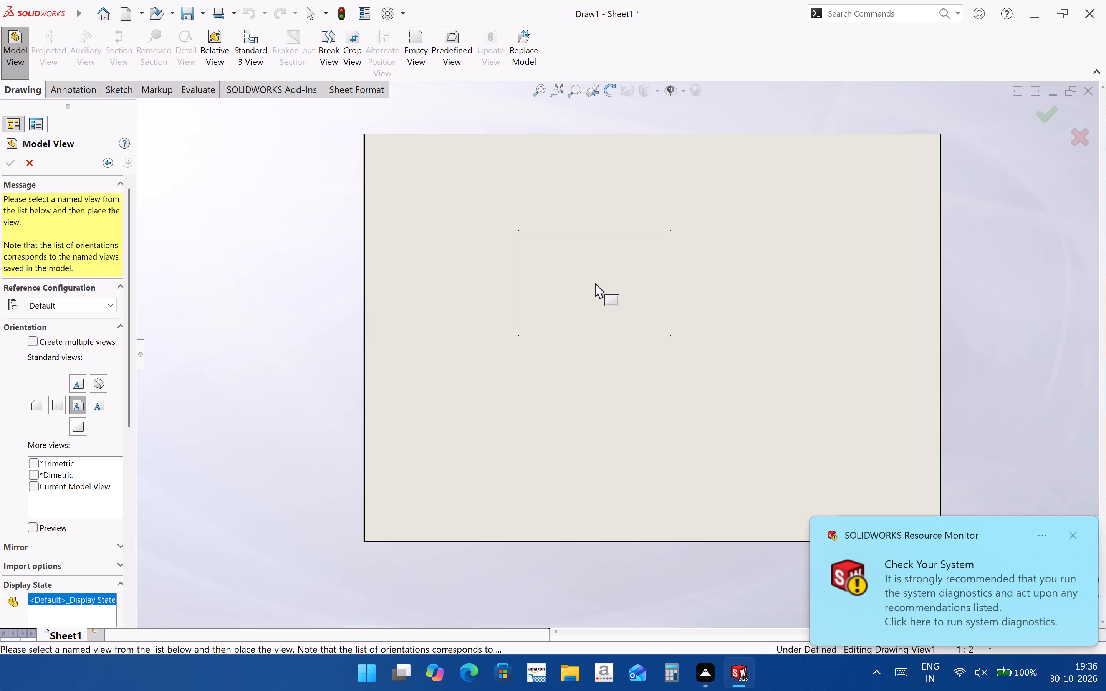
Turn off all notifications for SOLIDWORKS Resource Monitor.
click(1070, 537)
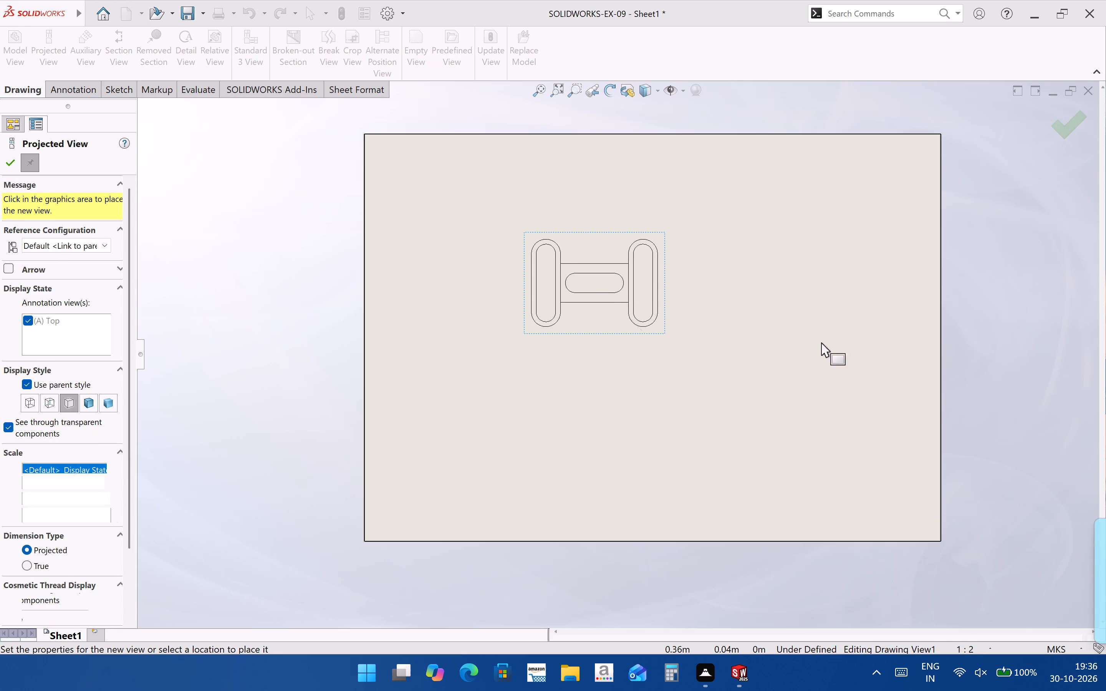
scroll(659, 344, down, 1)
scroll(678, 392, down, 1)
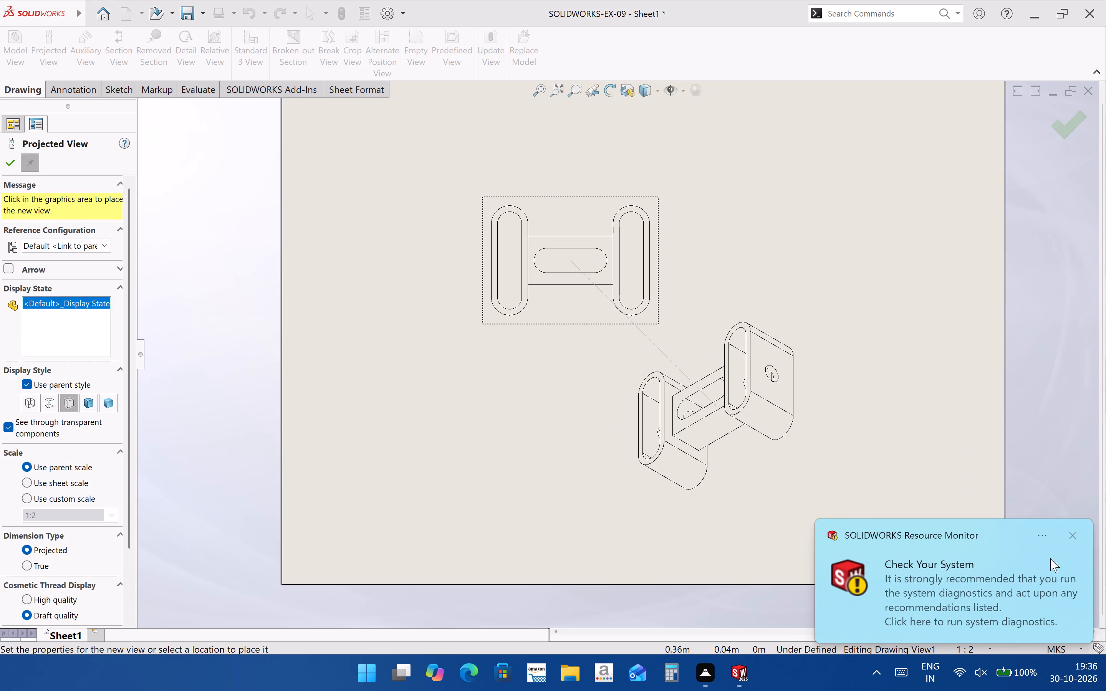
click(1076, 532)
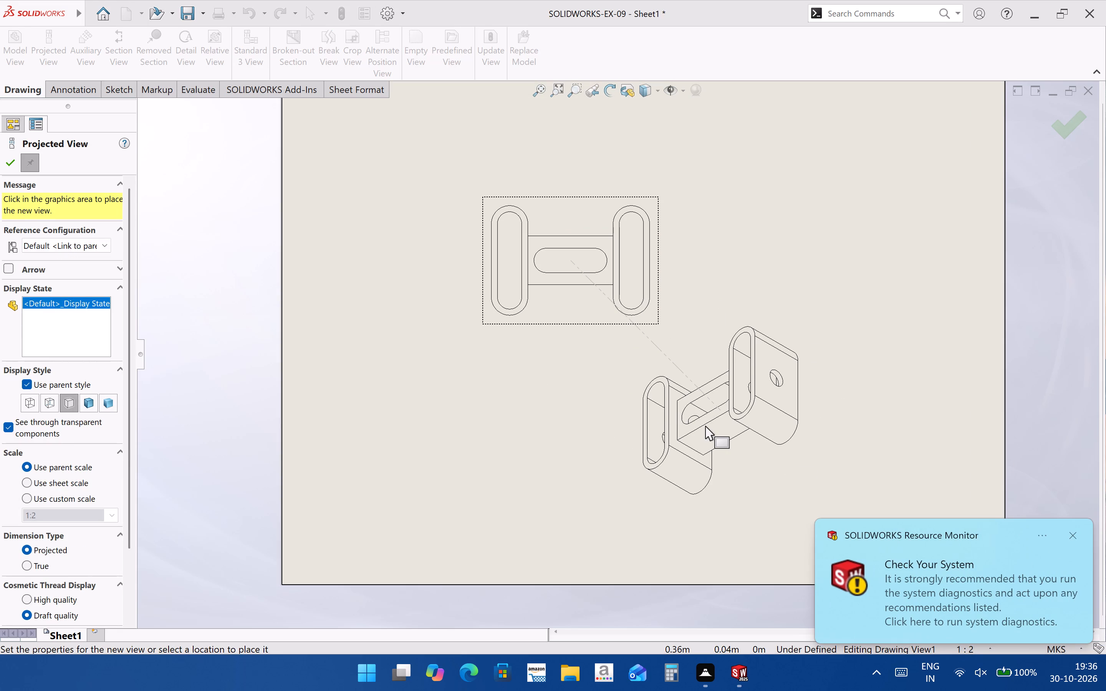
click(1041, 535)
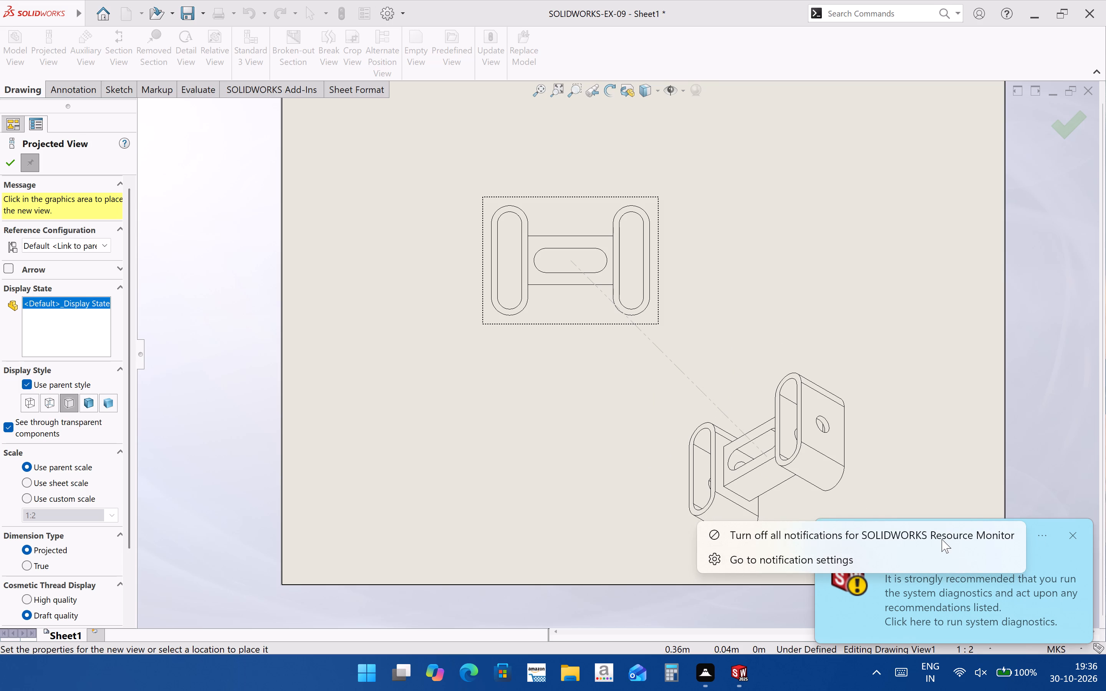
click(942, 537)
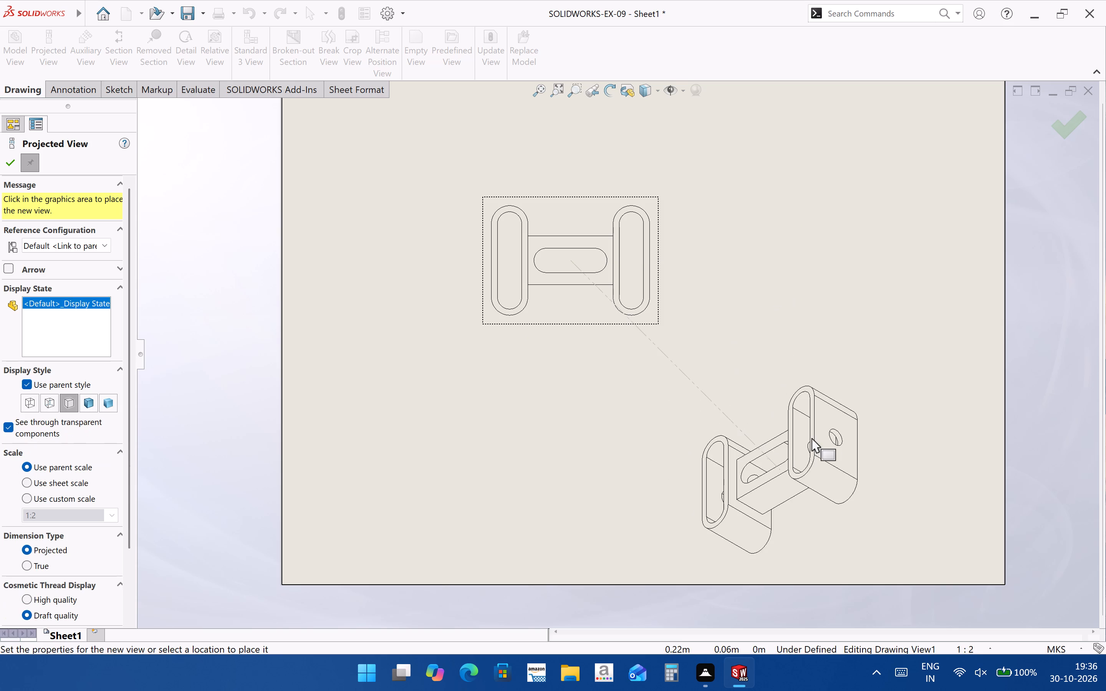
End the view projection and move the front view down into the lower half of the sheet.
key(Escape)
drag(659, 323, 660, 405)
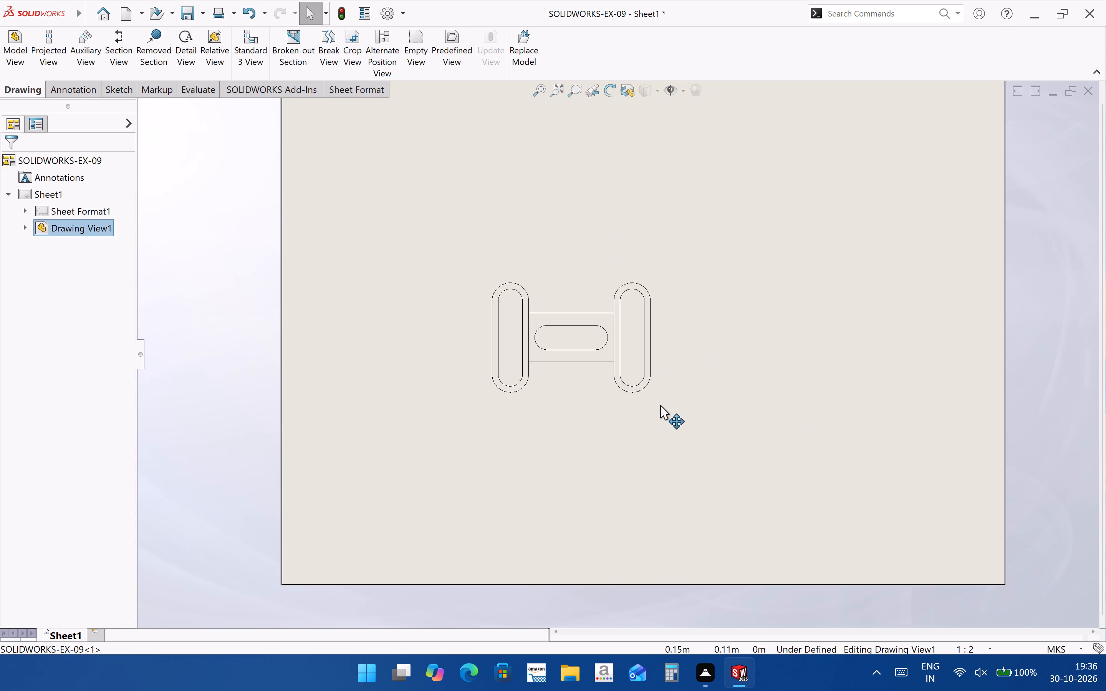
drag(660, 405, 654, 477)
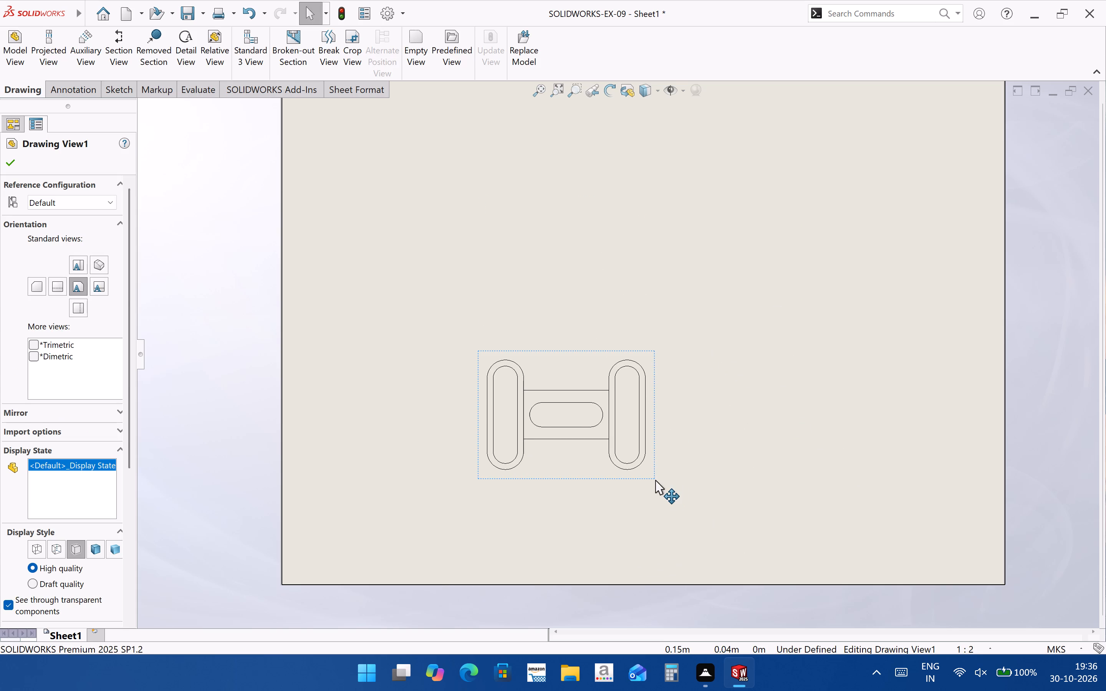
drag(655, 480, 652, 457)
Place a projected right view beside the front view, aligned horizontally with it.
click(715, 451)
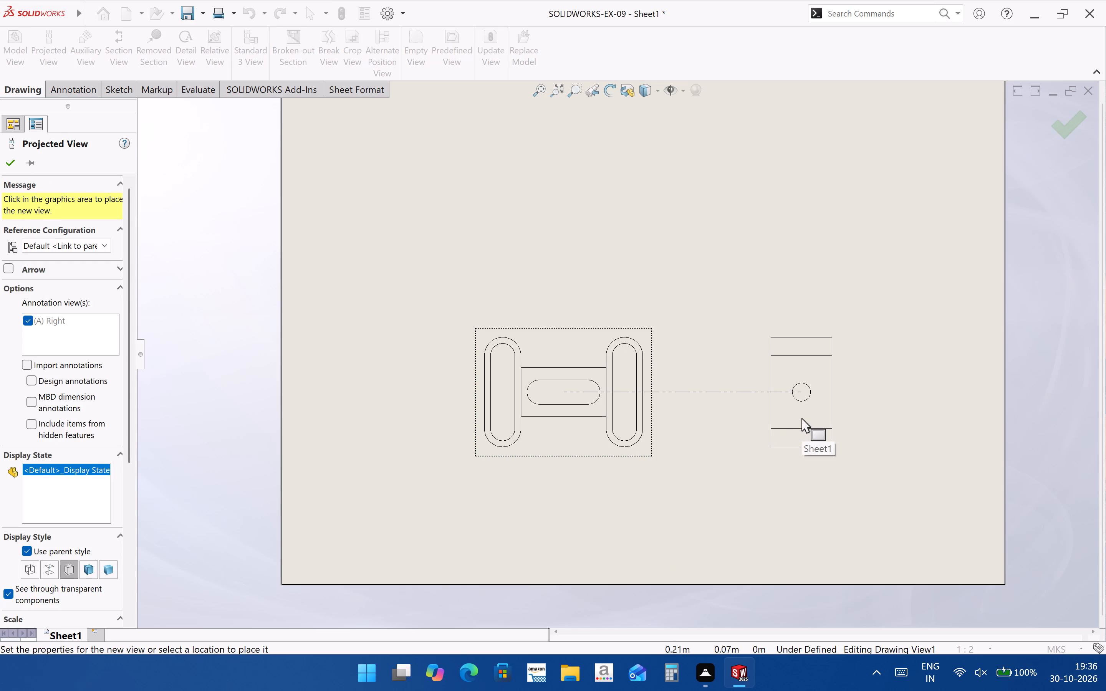
click(817, 422)
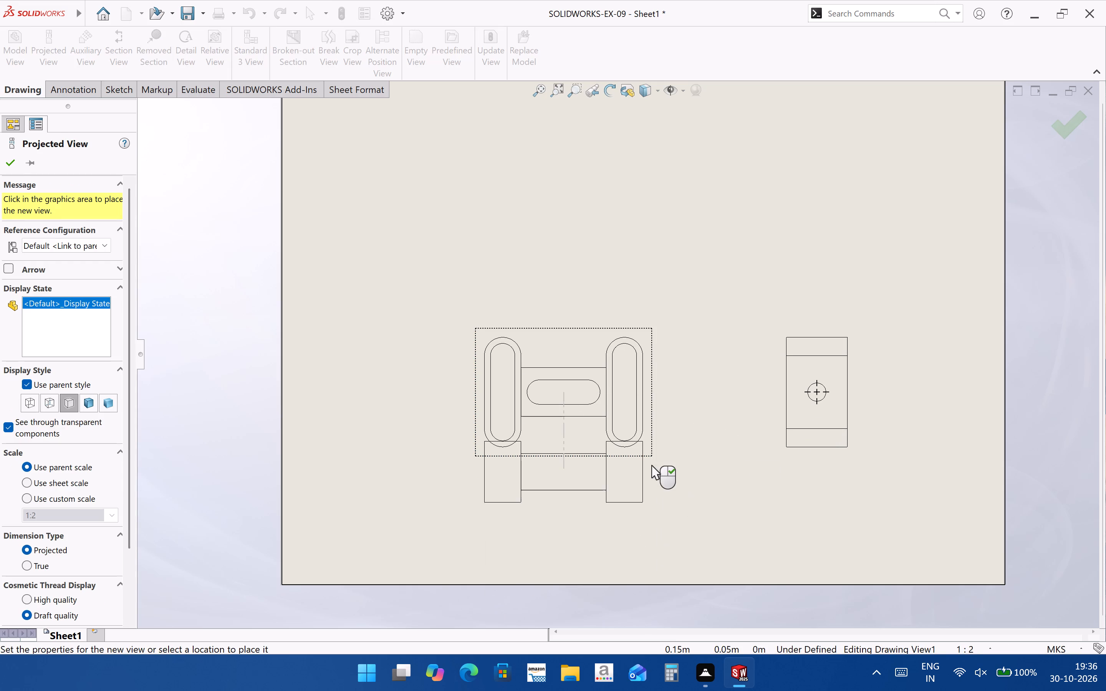
key(Escape)
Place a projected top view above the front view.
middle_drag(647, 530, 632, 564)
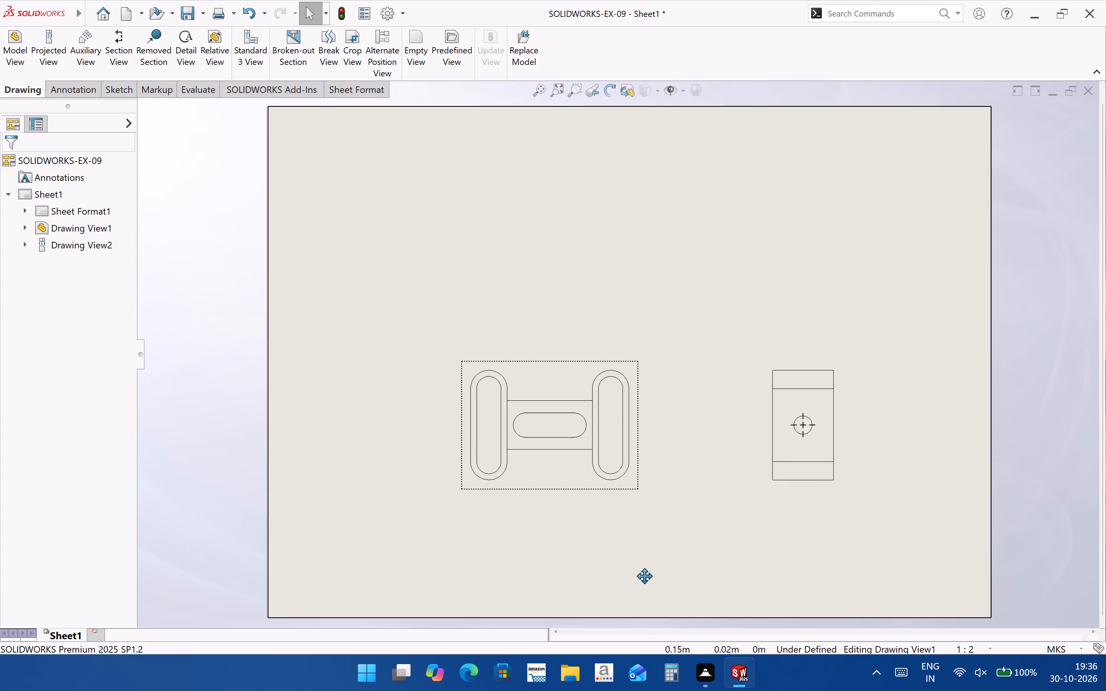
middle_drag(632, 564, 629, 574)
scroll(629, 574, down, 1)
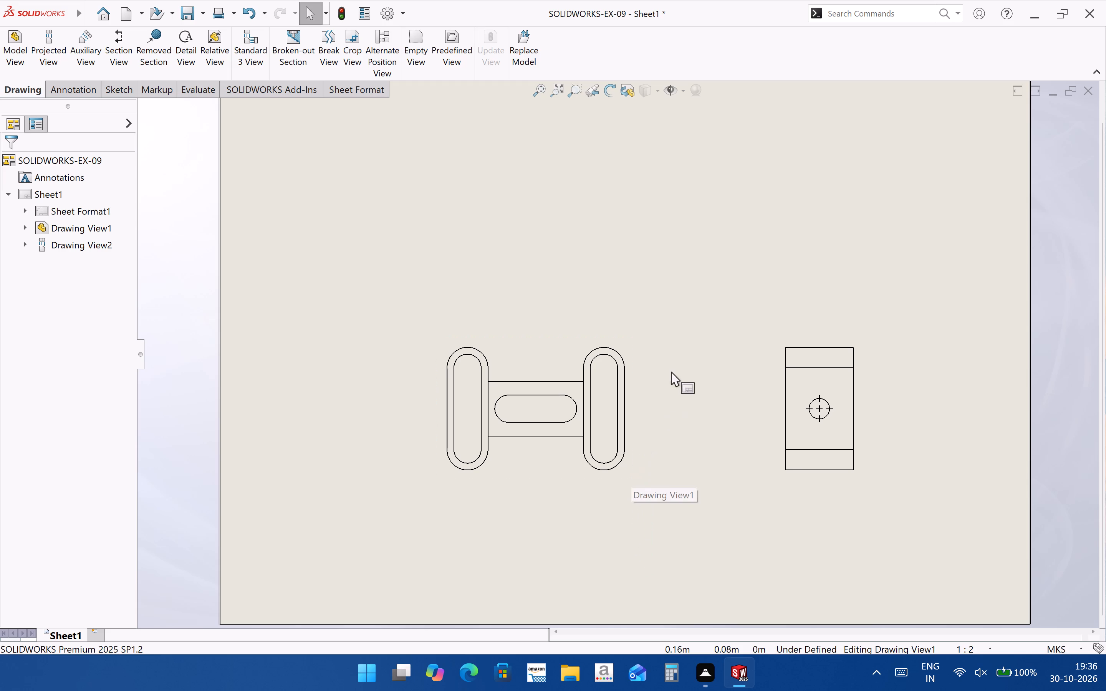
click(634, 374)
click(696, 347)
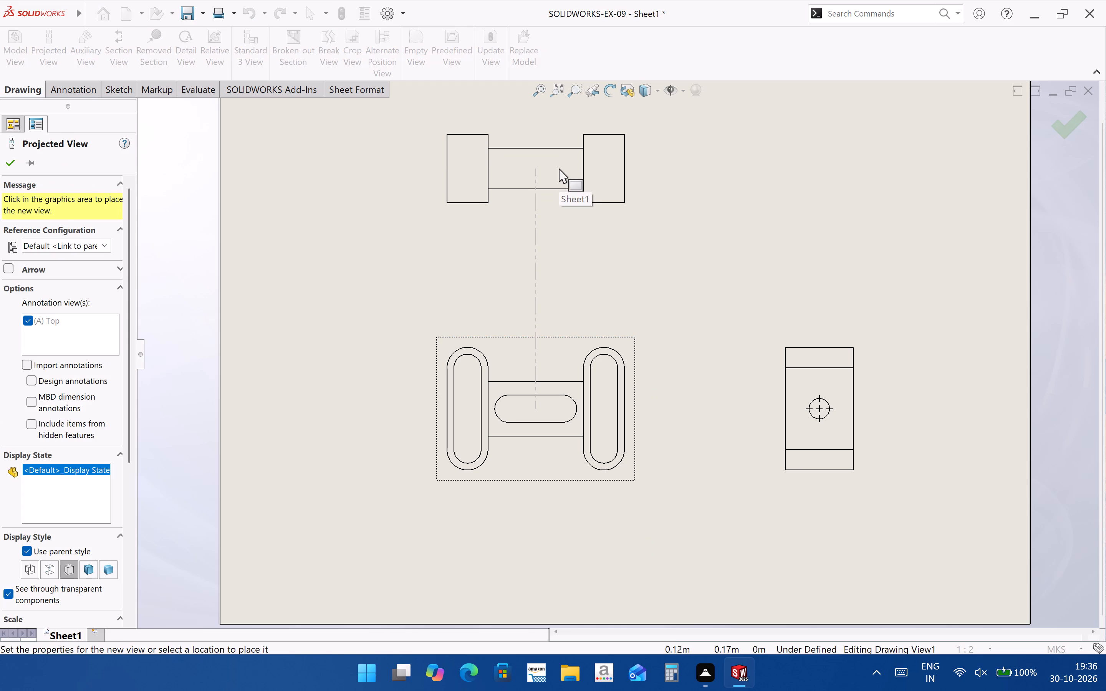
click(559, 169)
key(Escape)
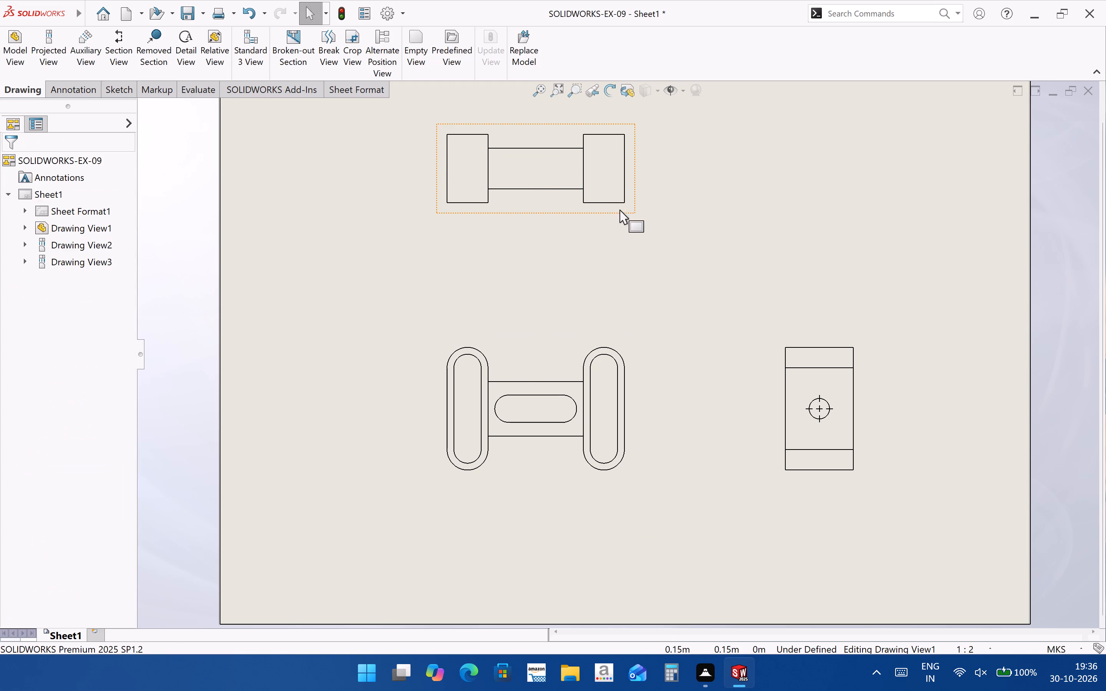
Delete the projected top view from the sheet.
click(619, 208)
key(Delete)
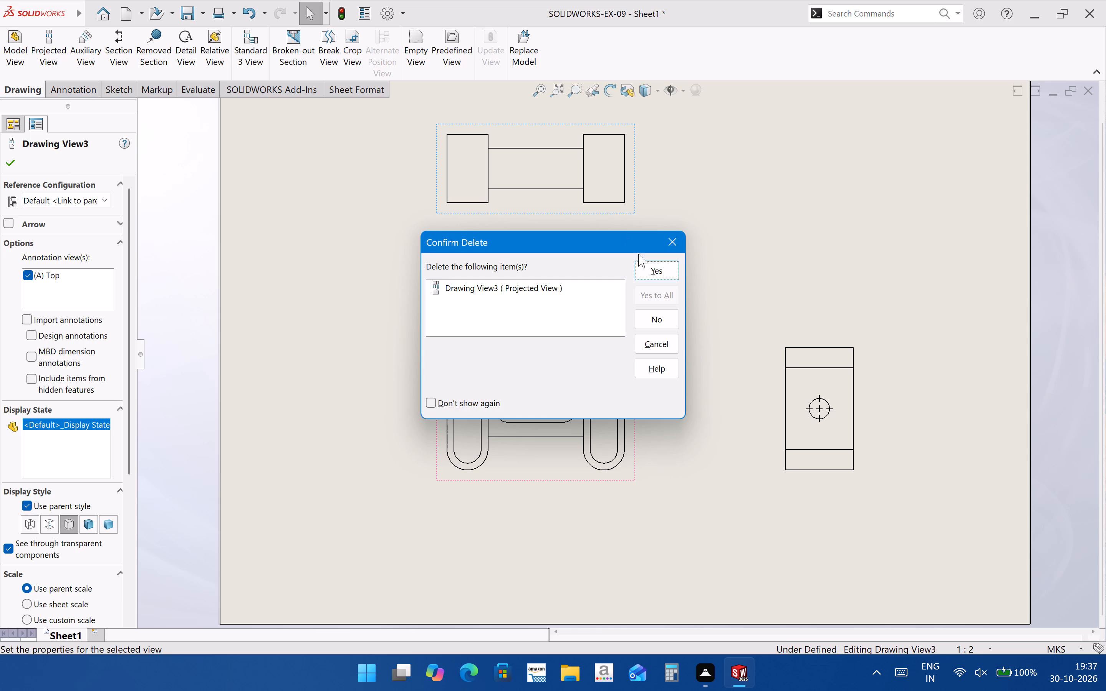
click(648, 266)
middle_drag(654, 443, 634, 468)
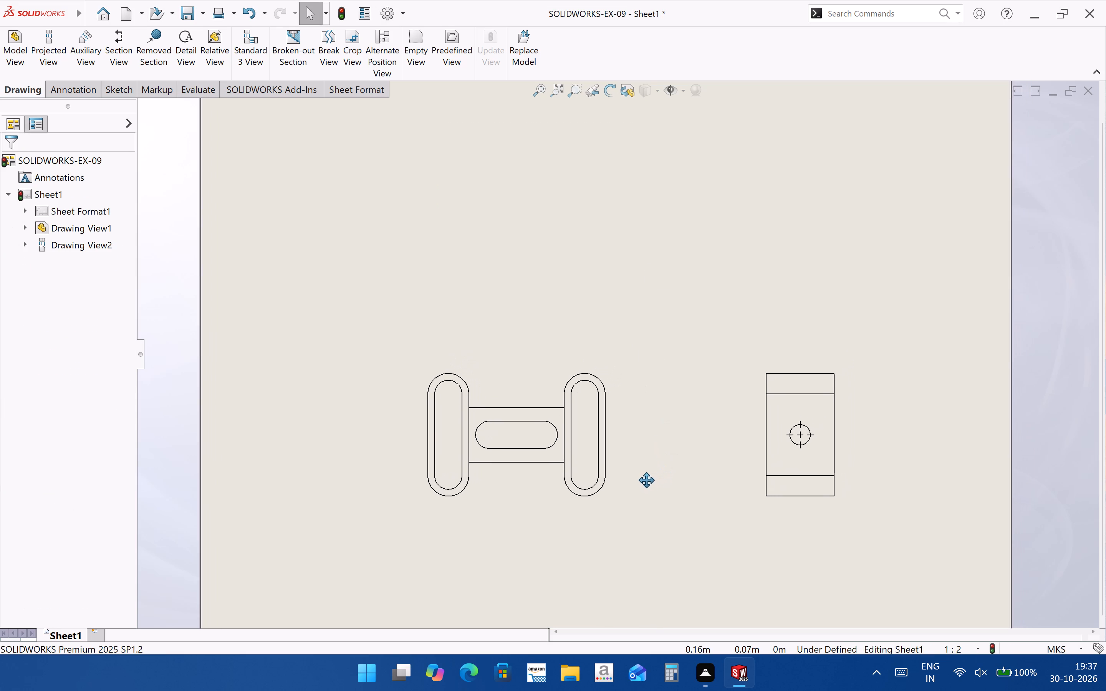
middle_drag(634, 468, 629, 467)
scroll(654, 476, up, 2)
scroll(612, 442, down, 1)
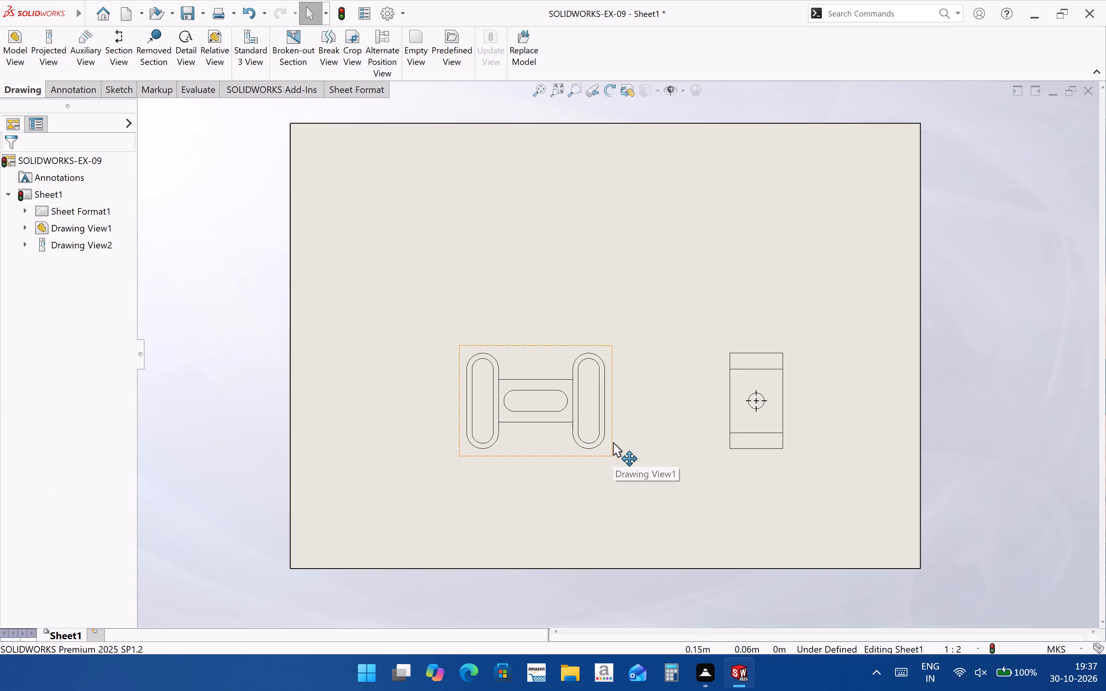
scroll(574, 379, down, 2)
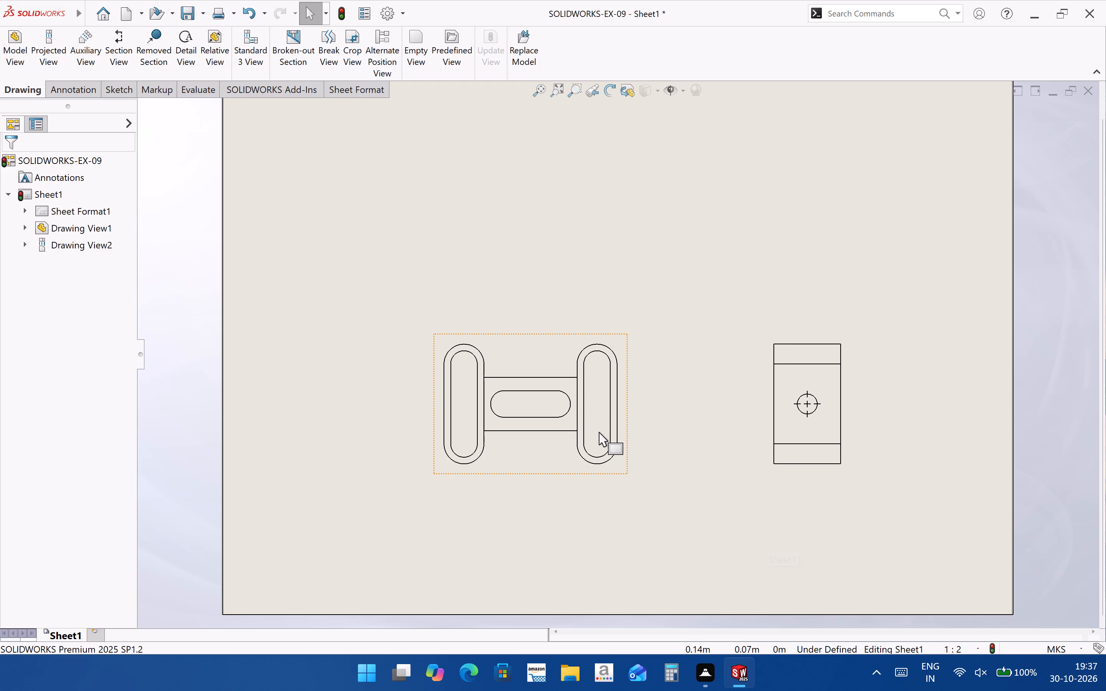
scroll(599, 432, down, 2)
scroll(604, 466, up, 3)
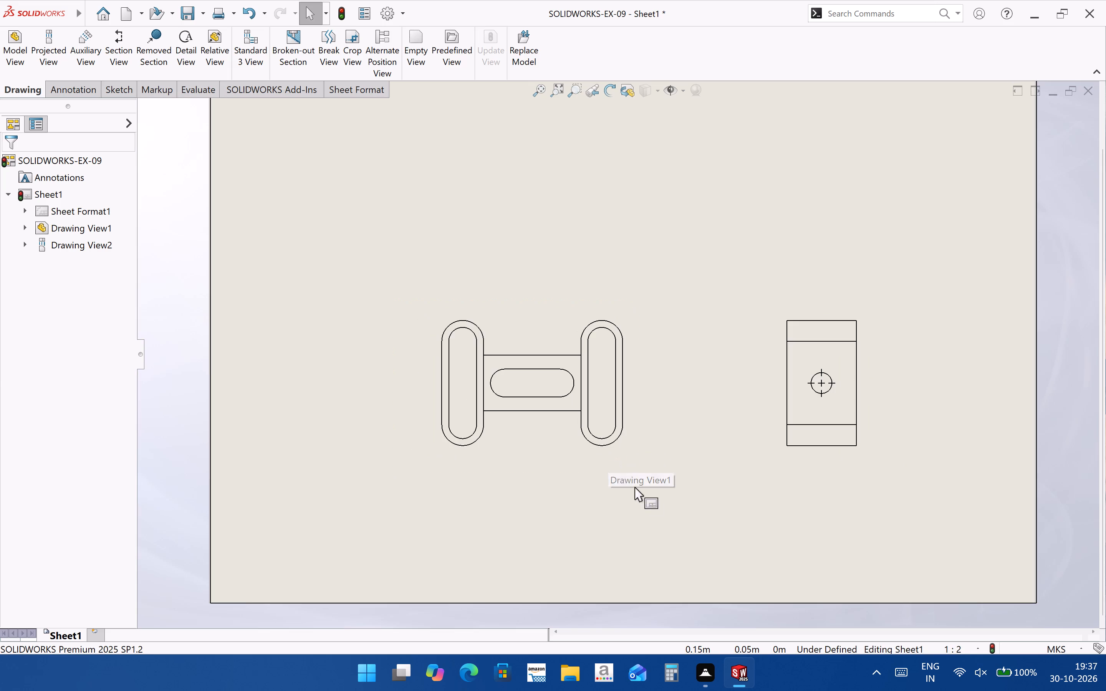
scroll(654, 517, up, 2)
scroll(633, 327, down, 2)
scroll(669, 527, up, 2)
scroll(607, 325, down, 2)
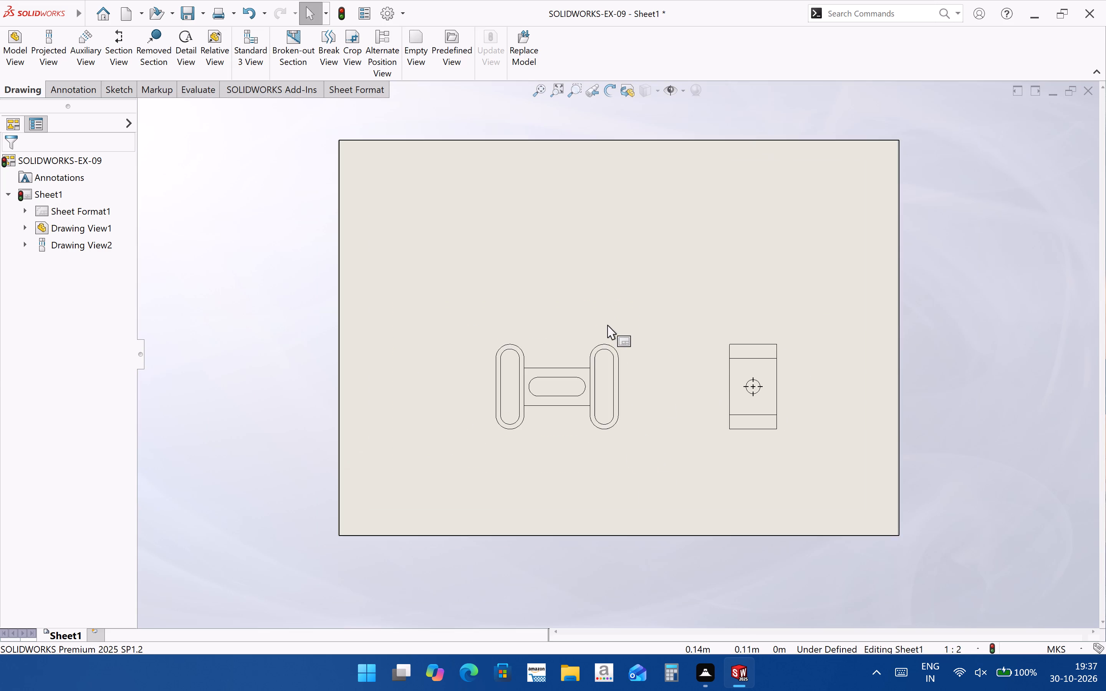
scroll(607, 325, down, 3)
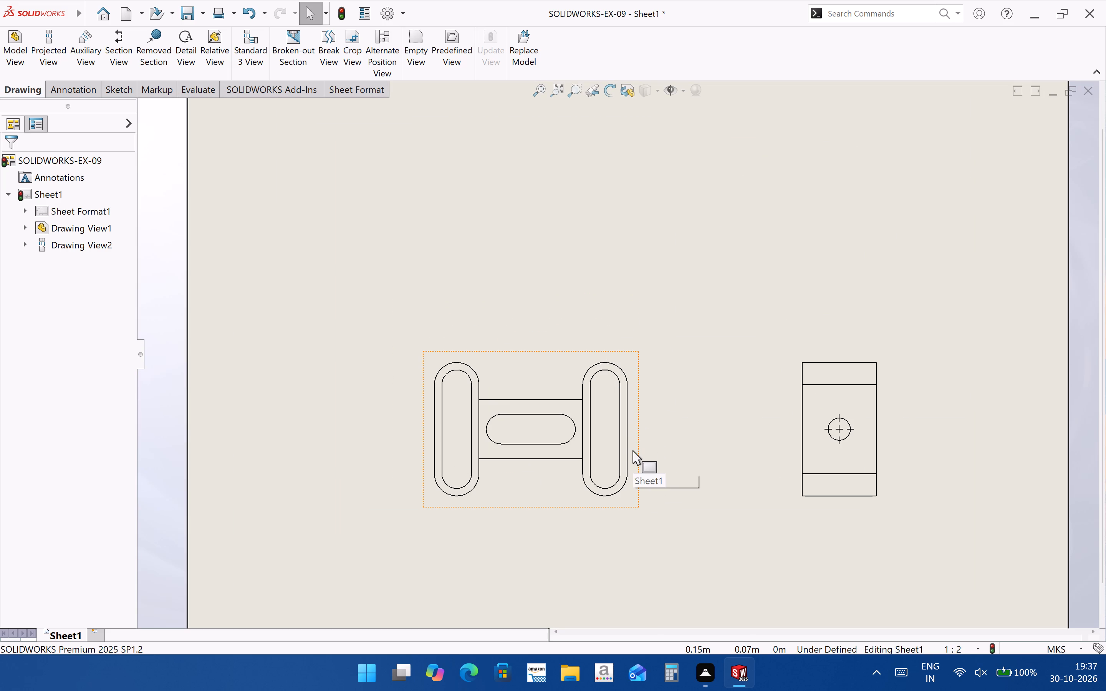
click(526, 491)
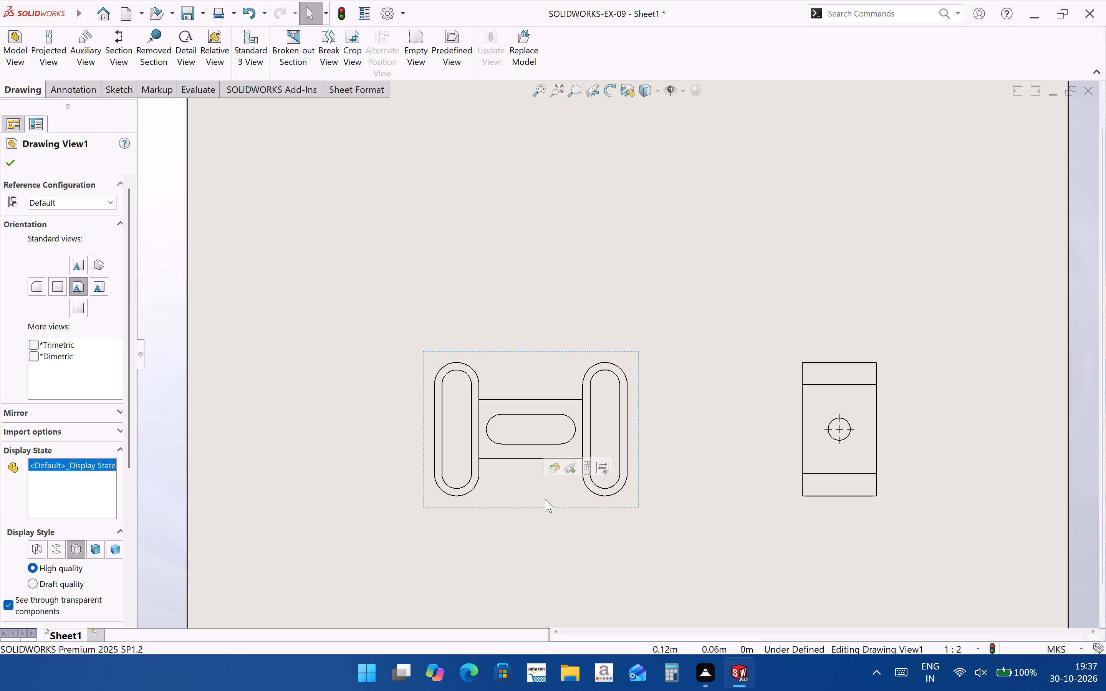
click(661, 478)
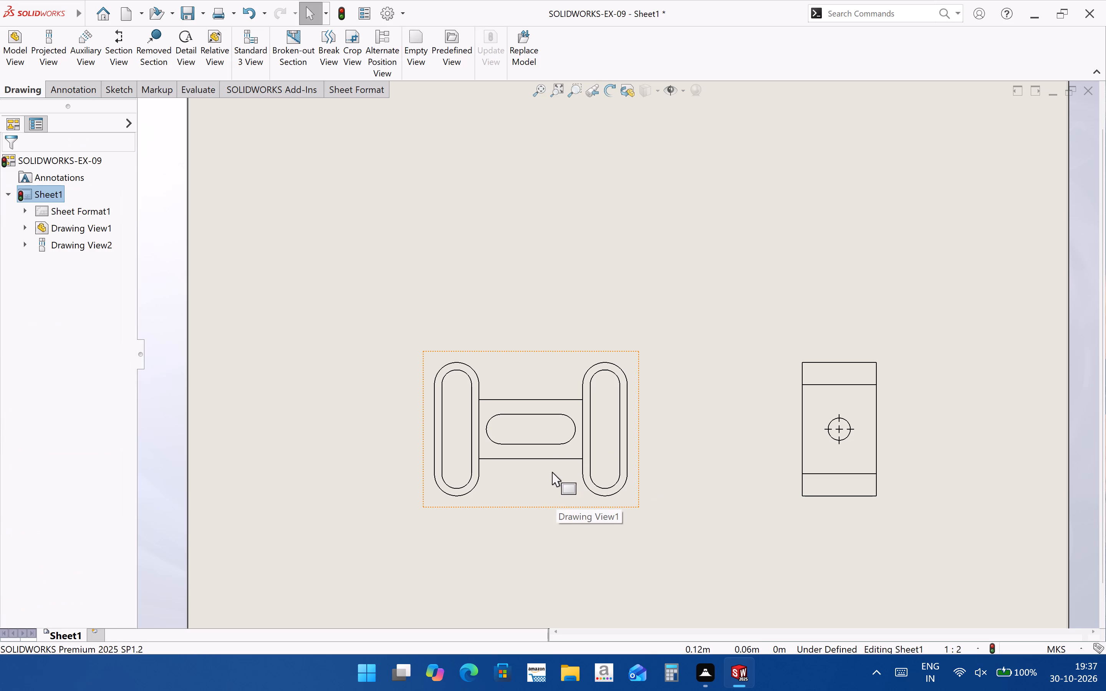
Add a horizontal centerline between the two straight edges of the middle slot in the front view.
click(91, 94)
click(529, 50)
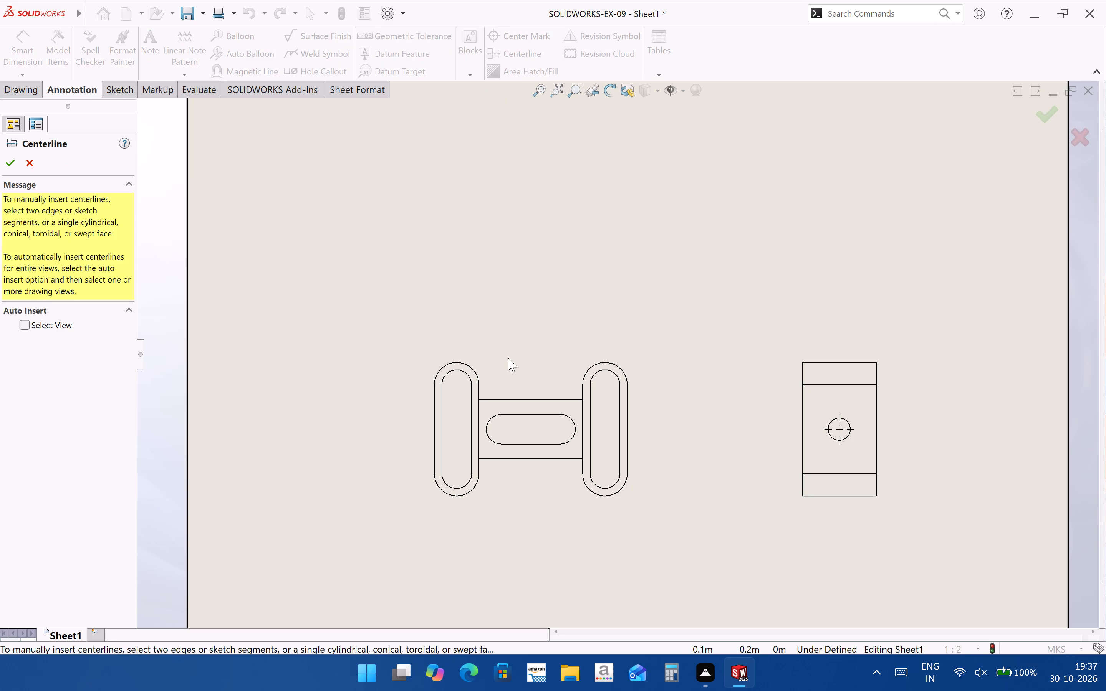
click(533, 444)
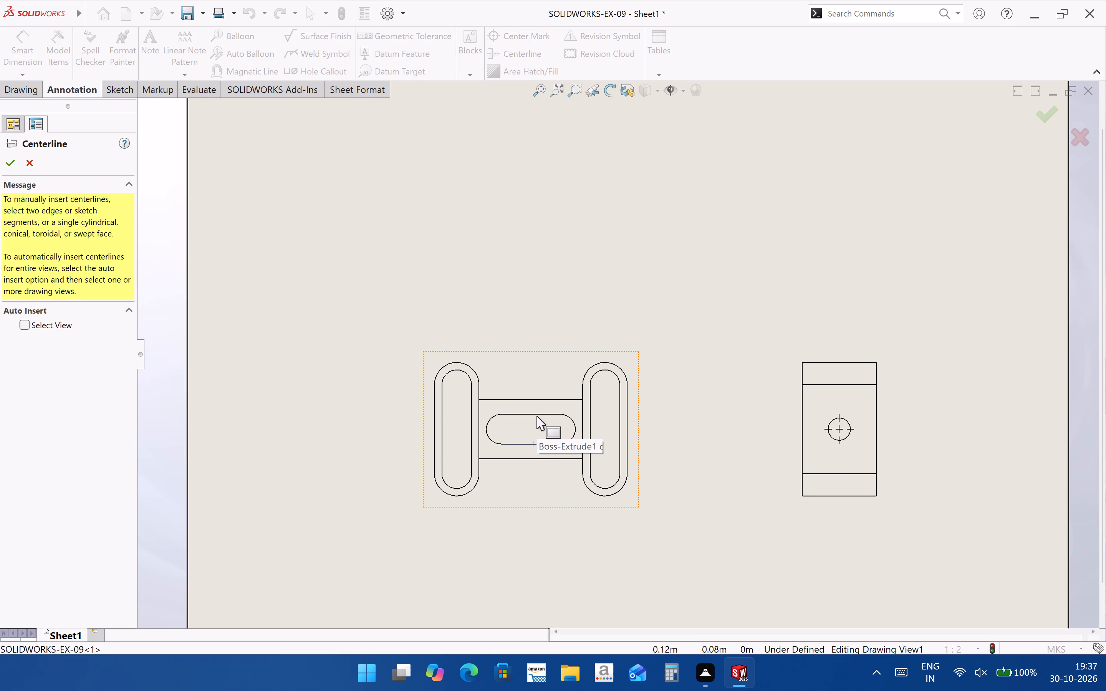
click(536, 415)
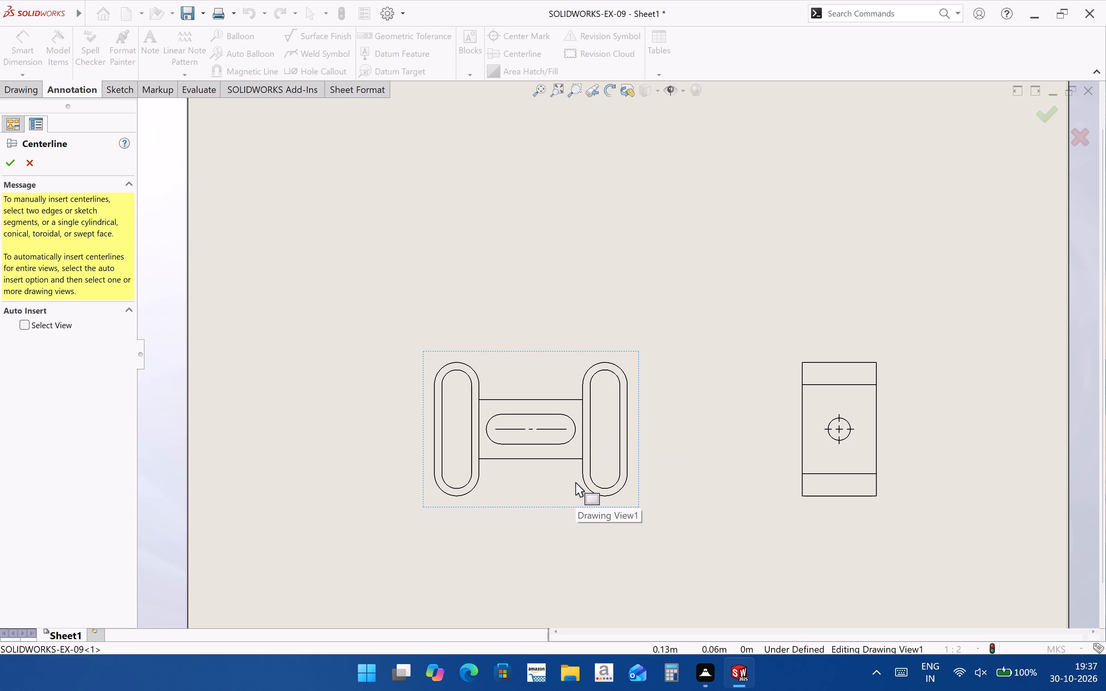
click(6, 166)
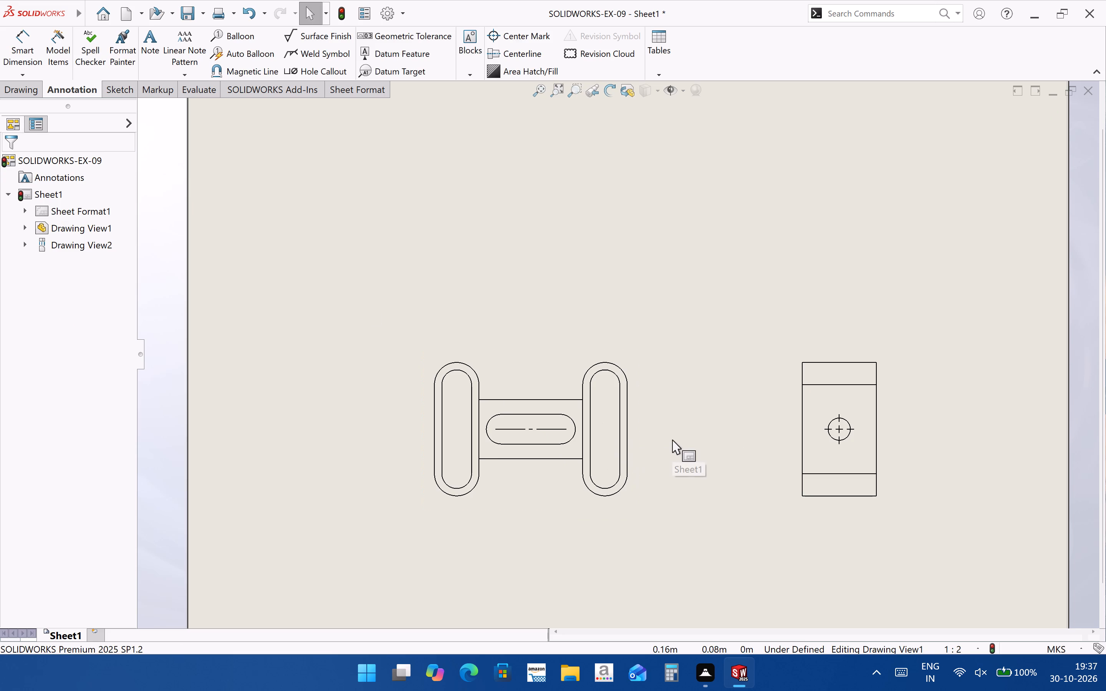
Set the front view to a custom scale of 3:4.
click(557, 496)
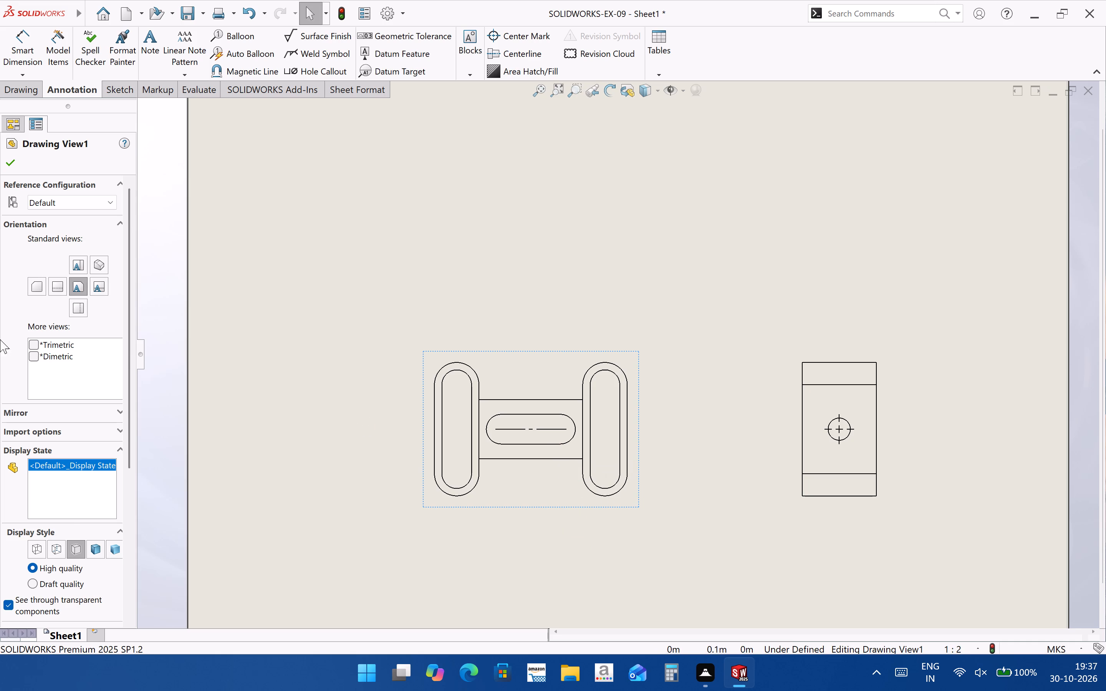
drag(131, 440, 118, 550)
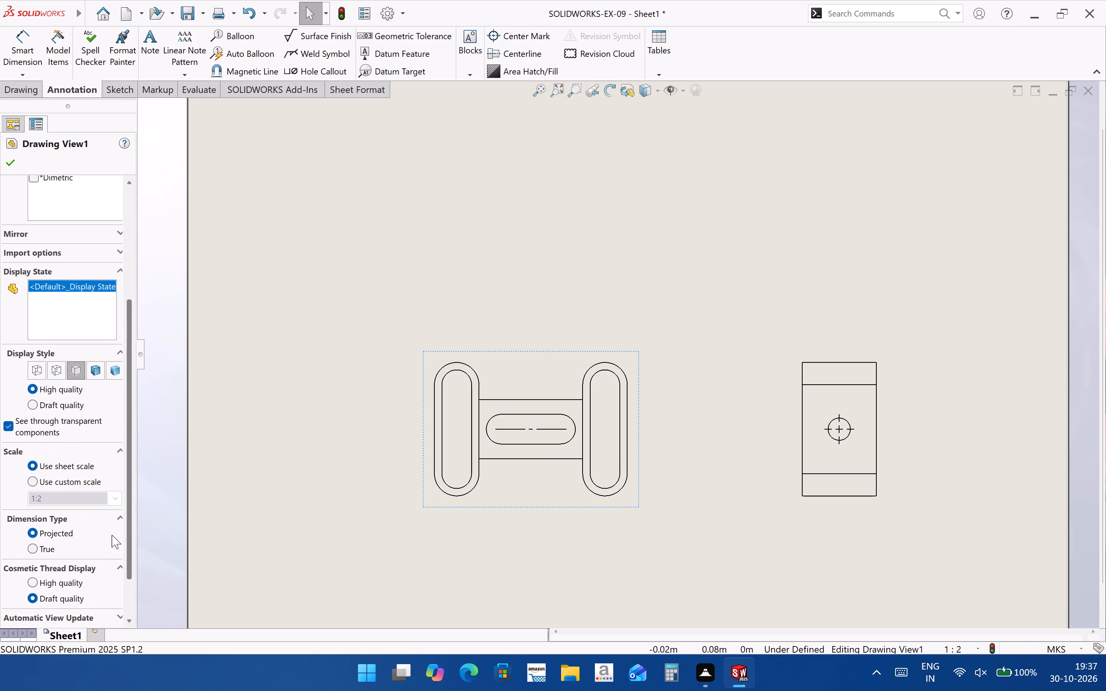
click(89, 487)
drag(98, 499, 3, 486)
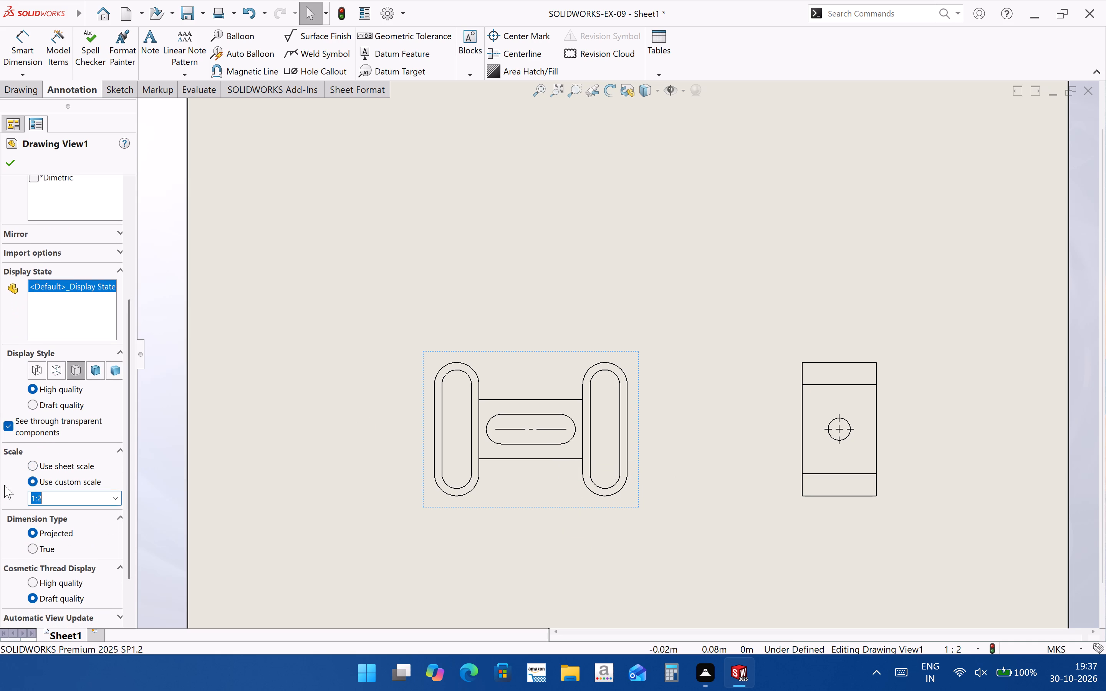
text(3:4)
key(Return)
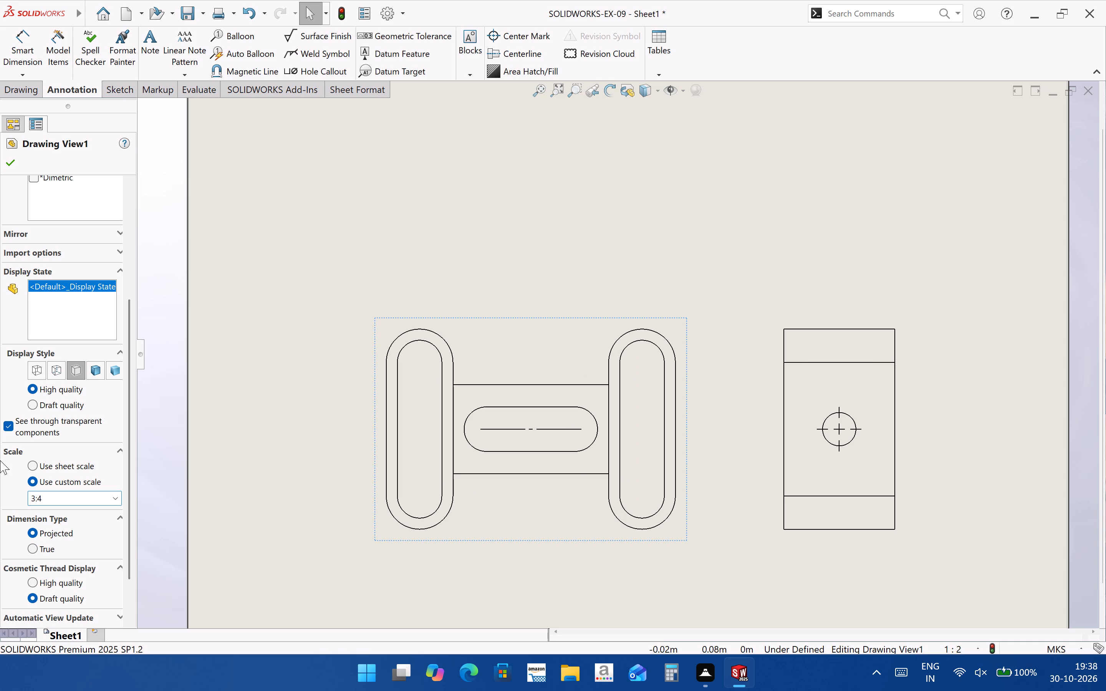
scroll(268, 621, up, 3)
scroll(457, 480, down, 2)
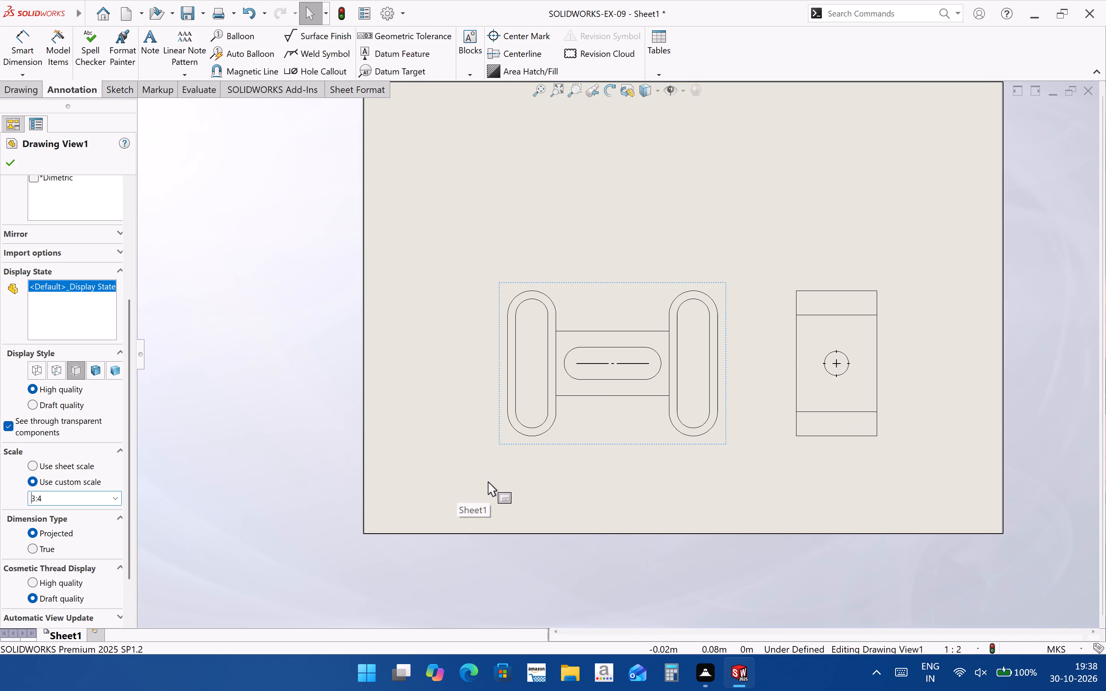
Reposition the front view and the projected right view on the lower half of the sheet, widening the gap between them.
scroll(648, 475, up, 1)
scroll(727, 476, down, 2)
click(3, 166)
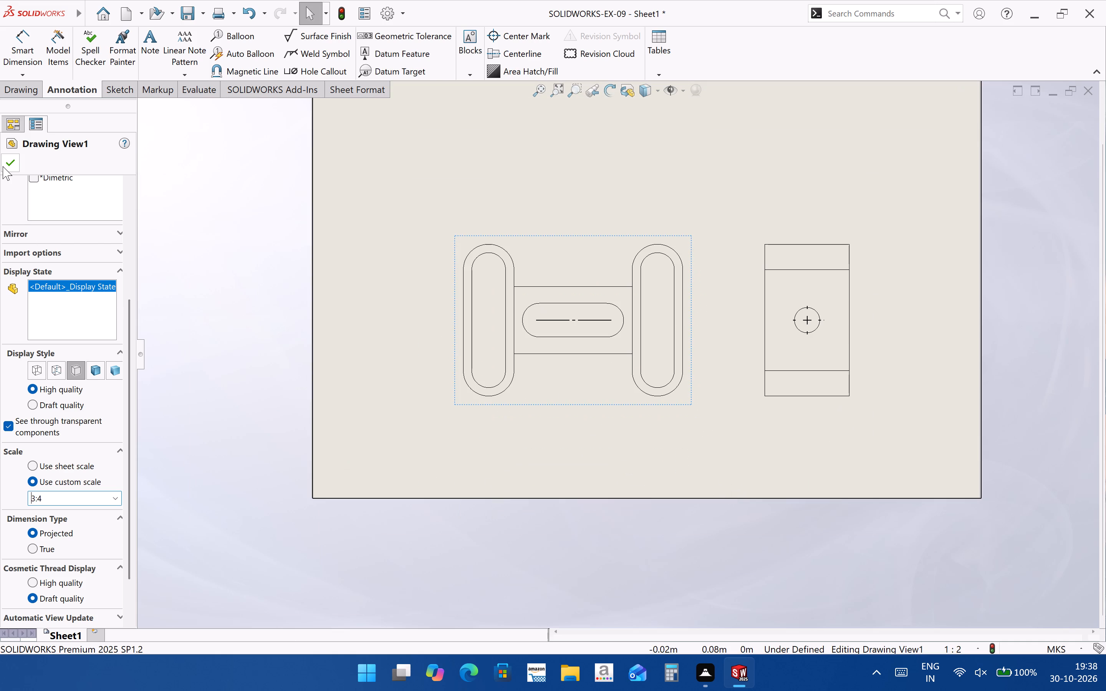
drag(691, 406, 687, 437)
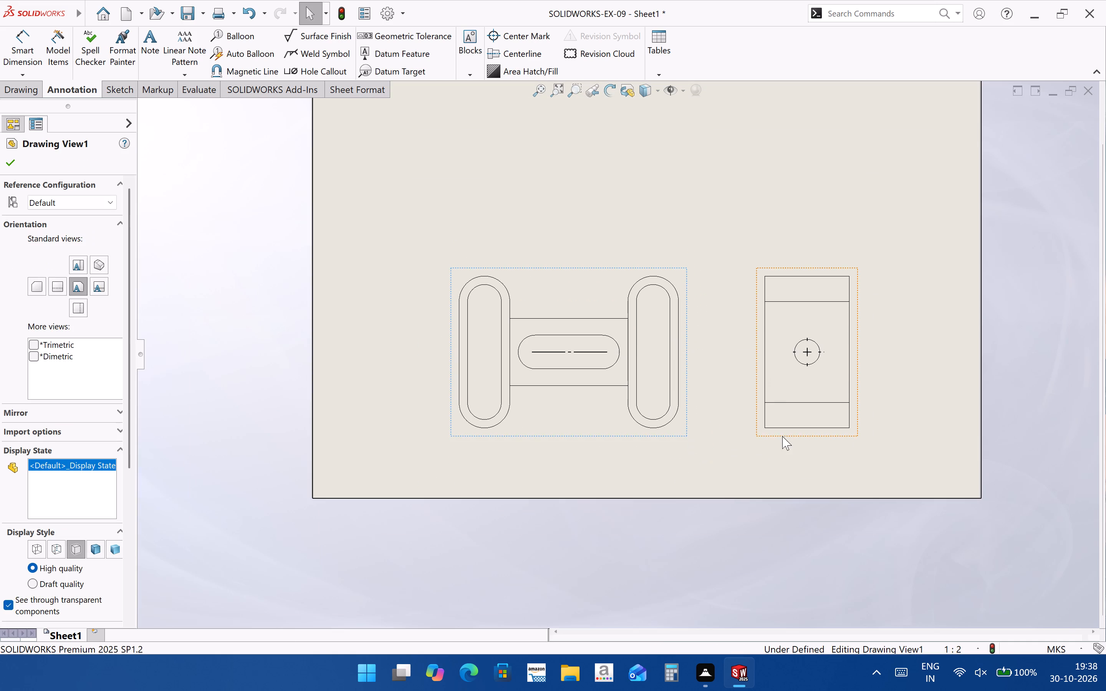
scroll(790, 460, up, 2)
middle_drag(783, 474, 781, 547)
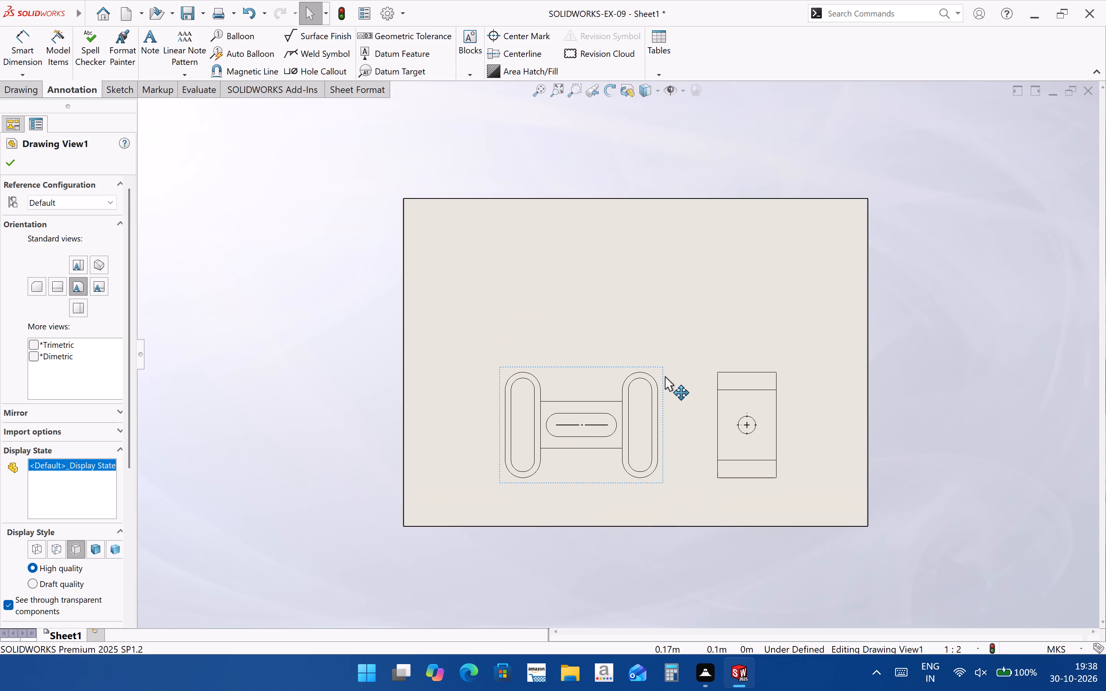
drag(665, 376, 662, 369)
drag(783, 473, 798, 472)
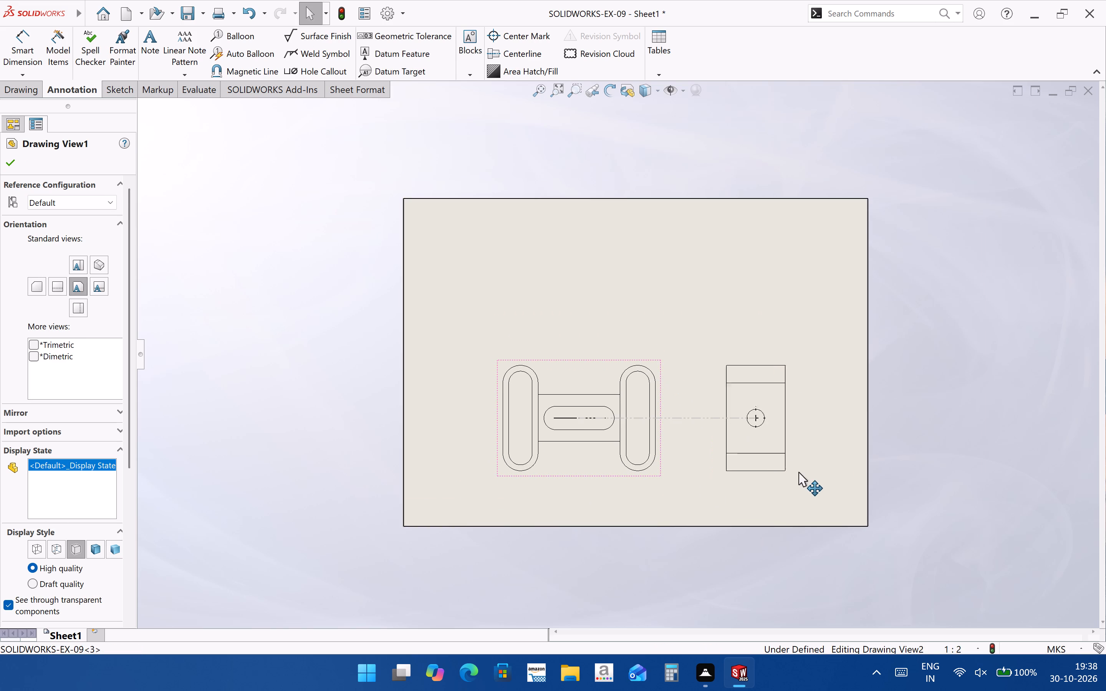
drag(798, 472, 801, 472)
scroll(800, 503, up, 1)
scroll(619, 344, down, 2)
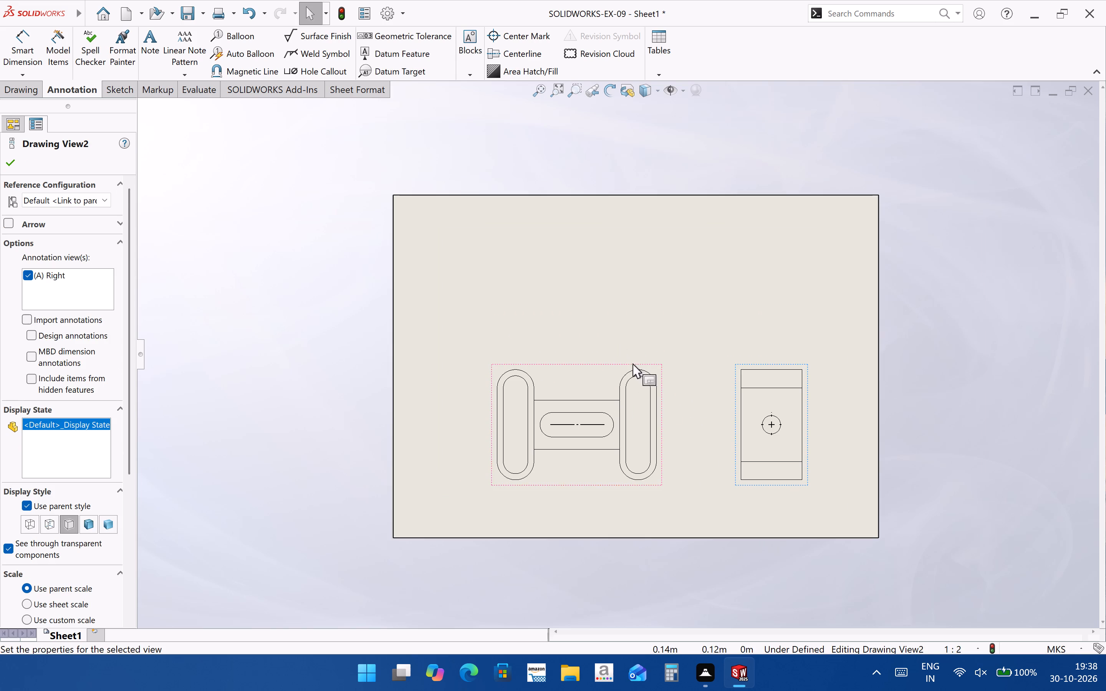
drag(664, 487, 664, 497)
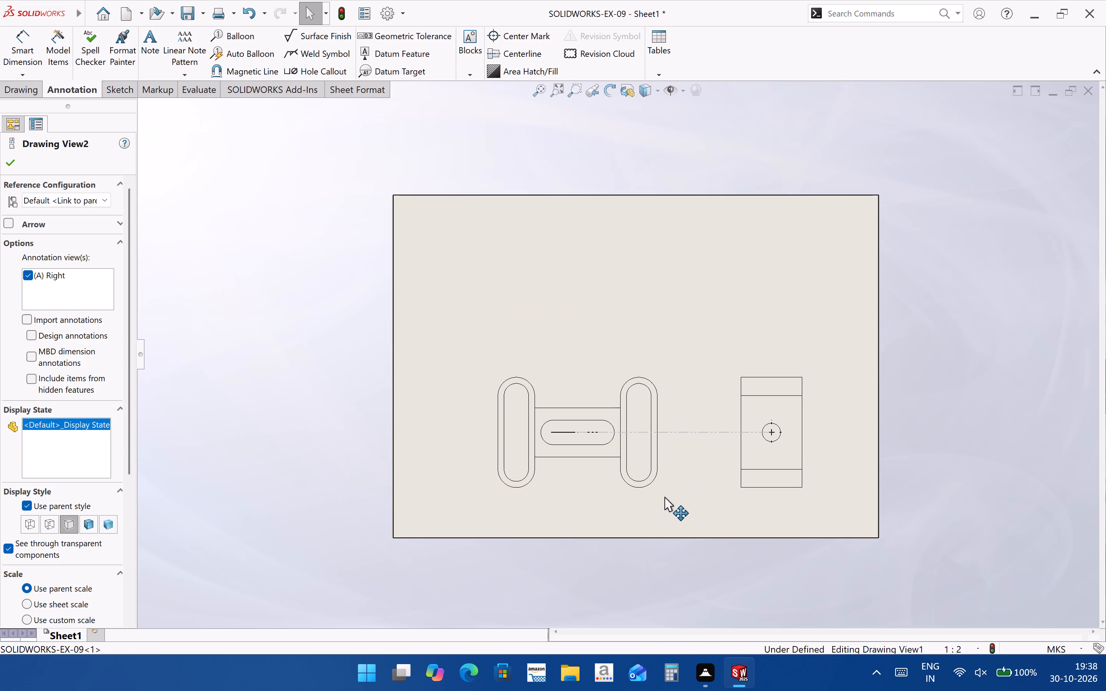
drag(664, 497, 665, 494)
click(742, 510)
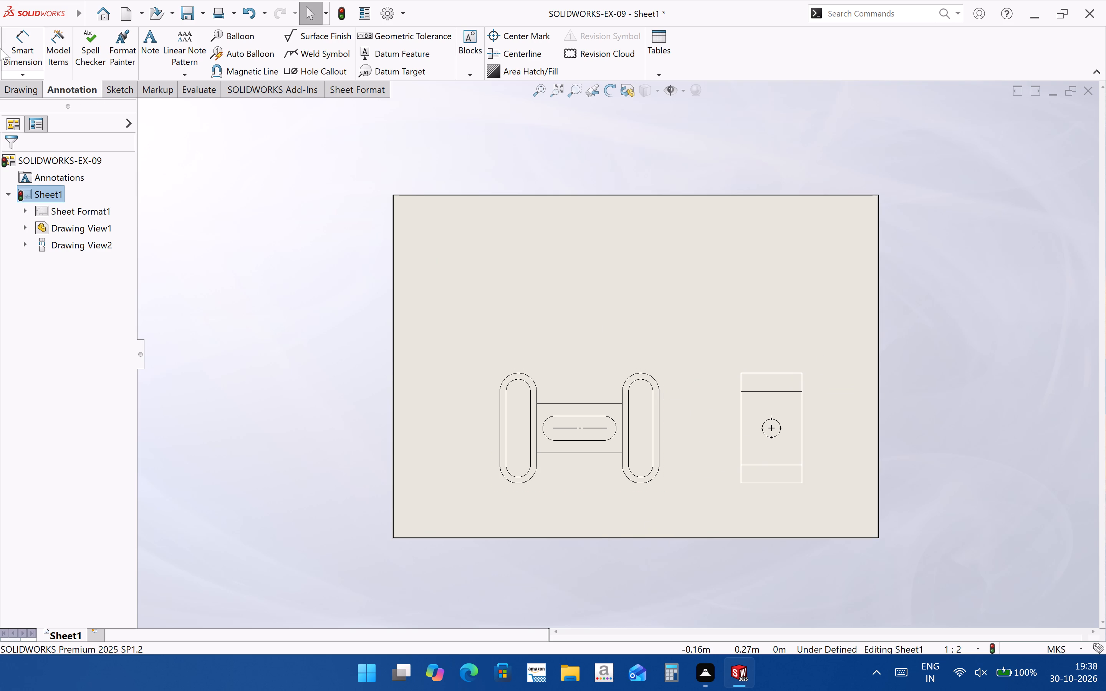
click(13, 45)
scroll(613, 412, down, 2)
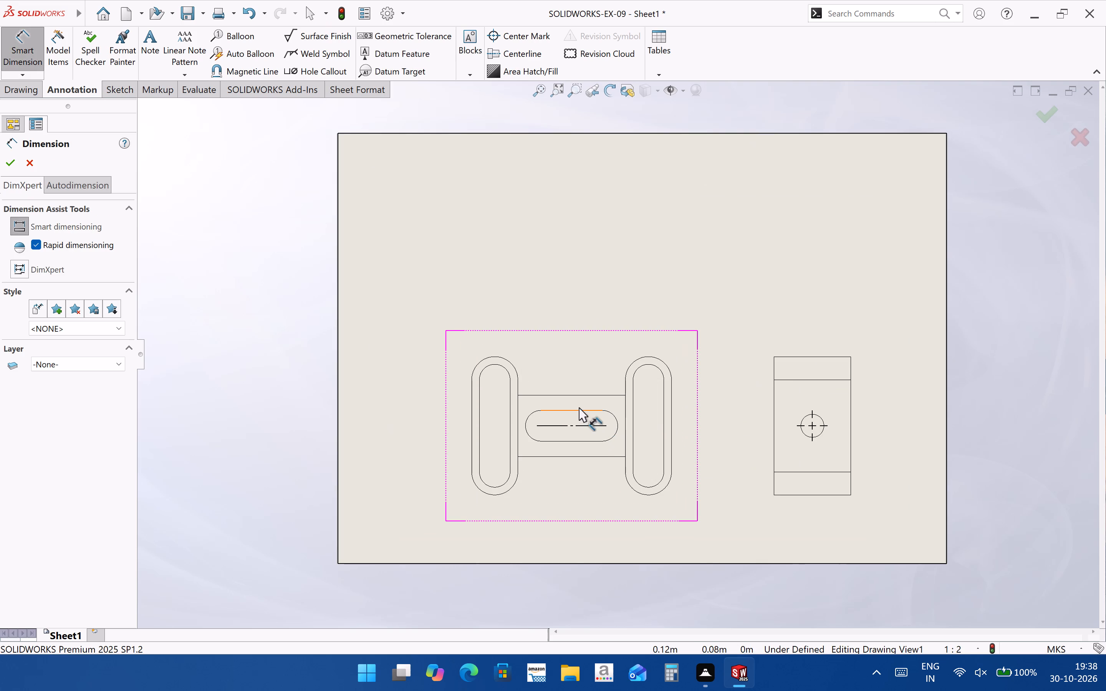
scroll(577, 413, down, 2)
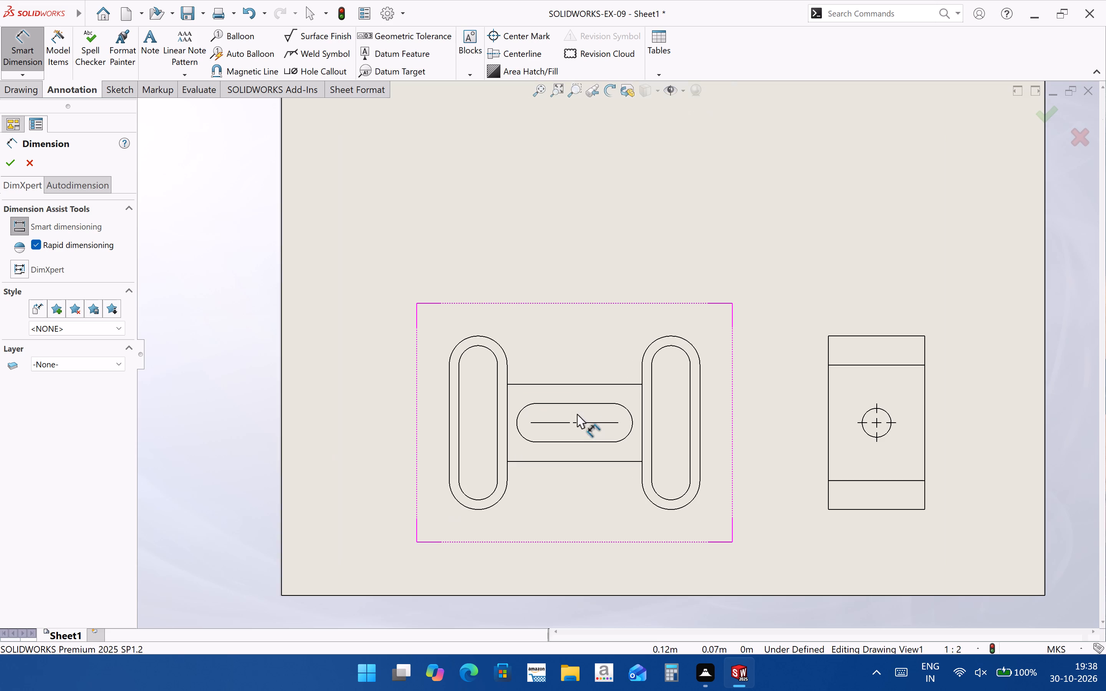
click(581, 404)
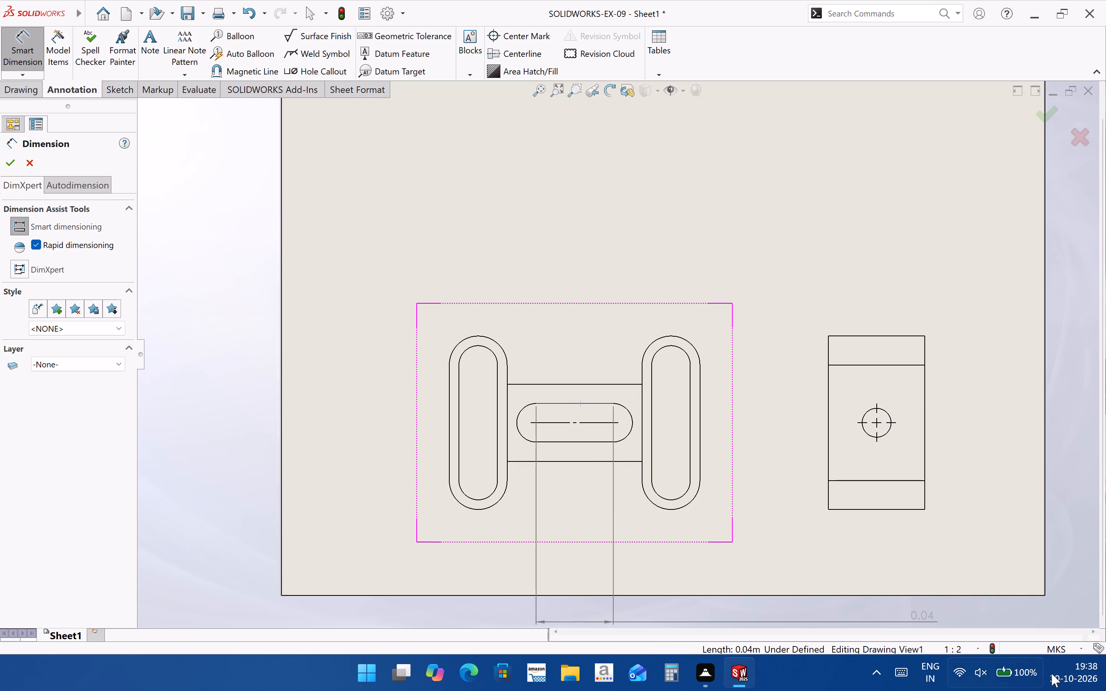
Change the drawing's unit system to MMGS.
click(1063, 645)
click(1059, 594)
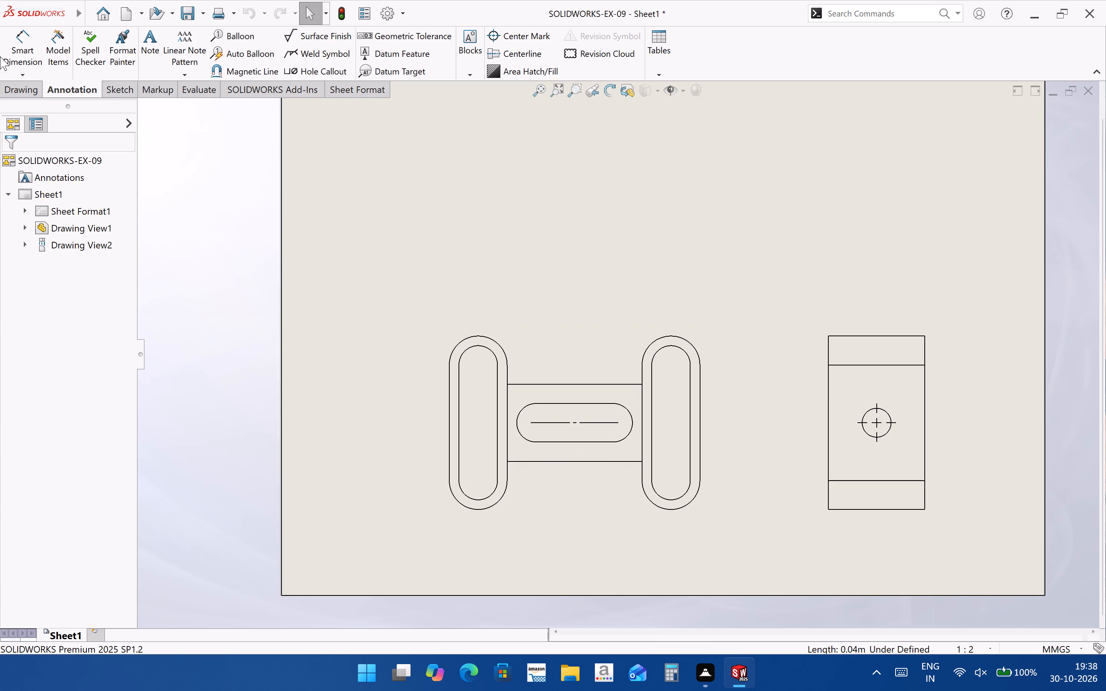
Dimension the middle slot's width between its two straight edges, placing the value above the slot in the front view.
click(28, 56)
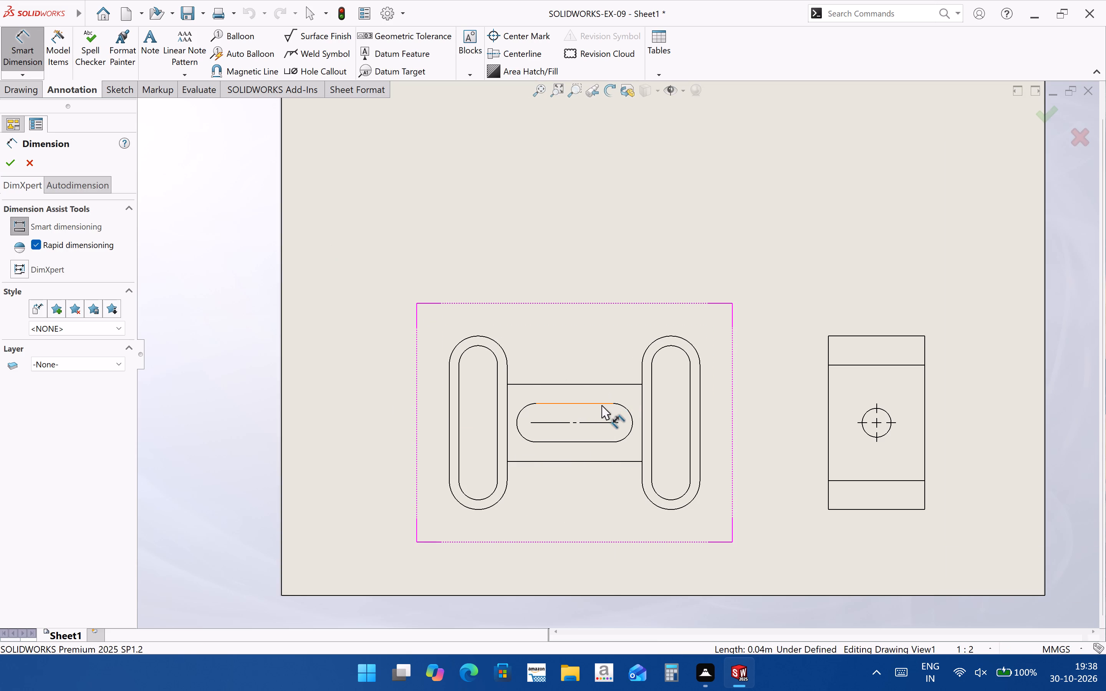
click(603, 404)
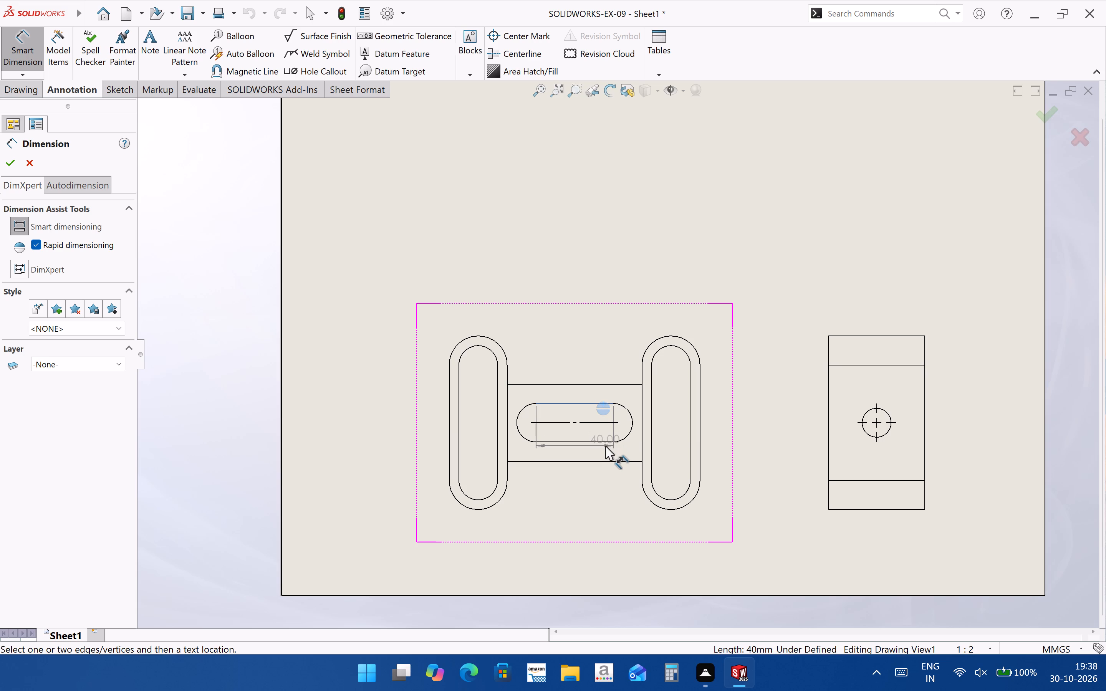
click(605, 443)
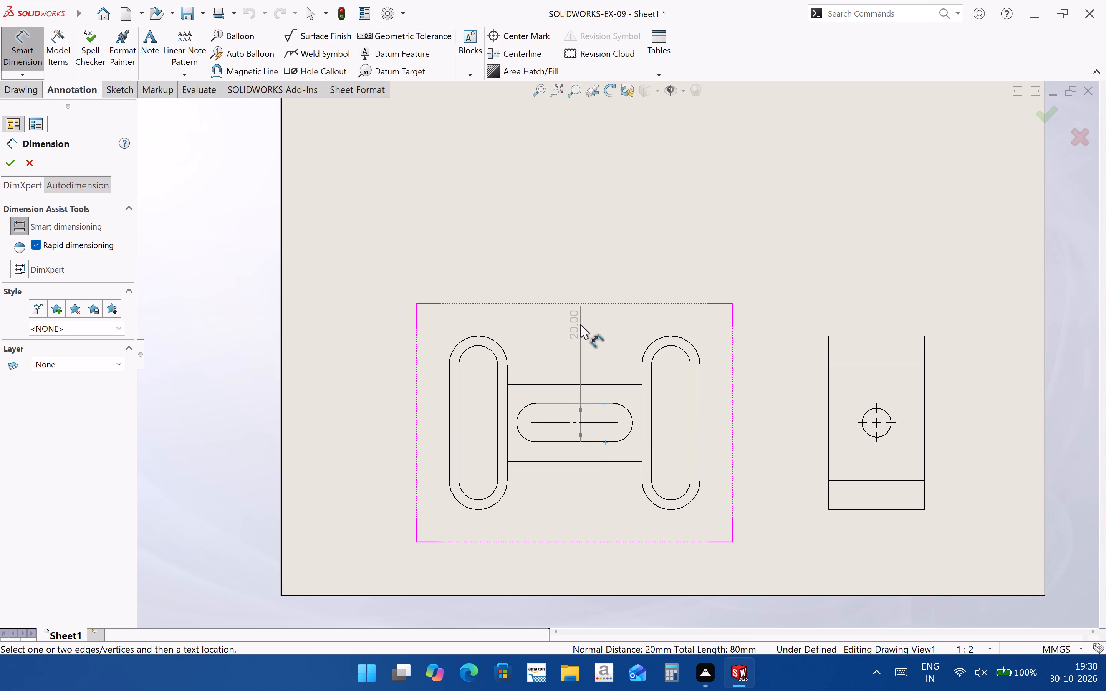
click(575, 354)
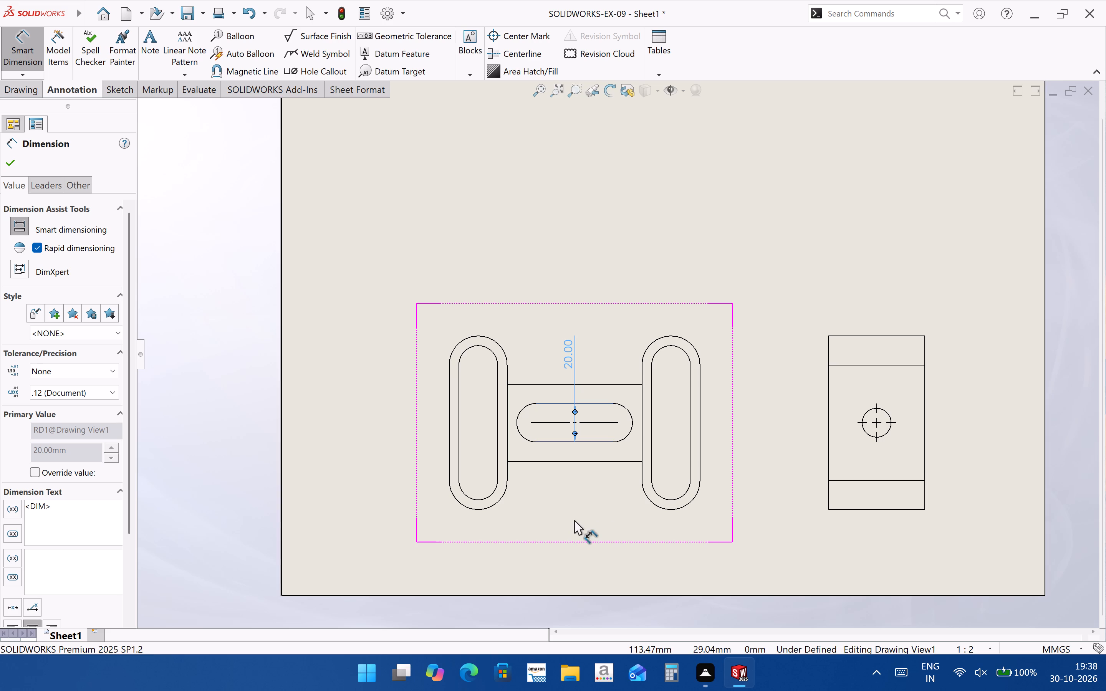
click(757, 493)
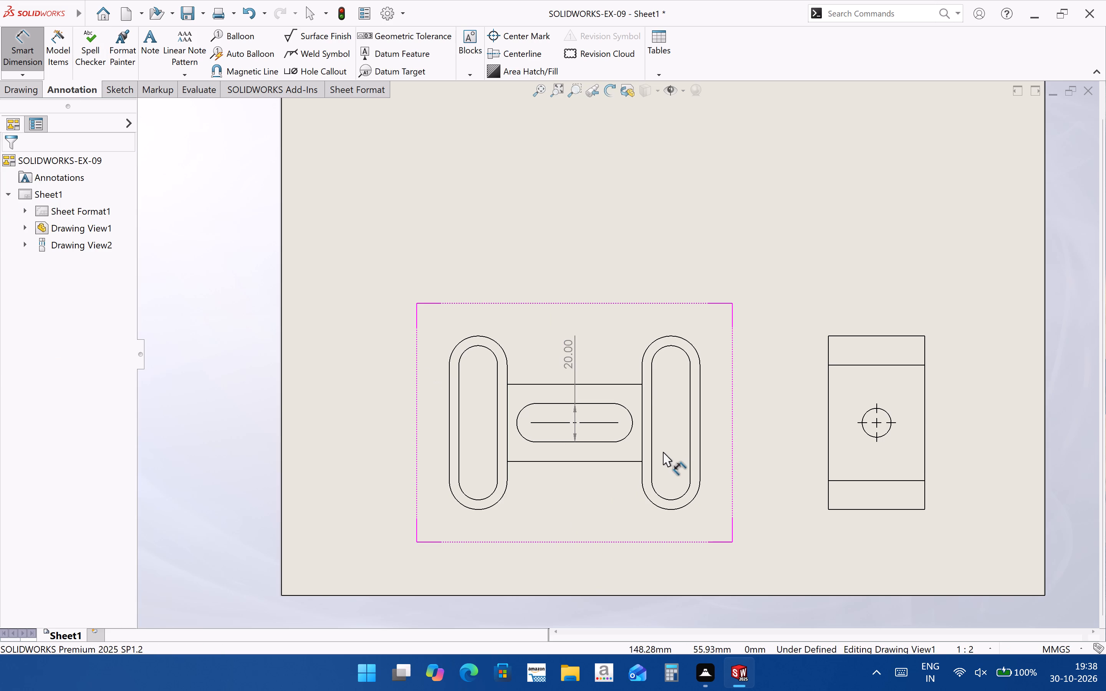
Add radius dimensions to the outer and inner arcs at the top of the right-hand slotted end in the front view.
click(684, 339)
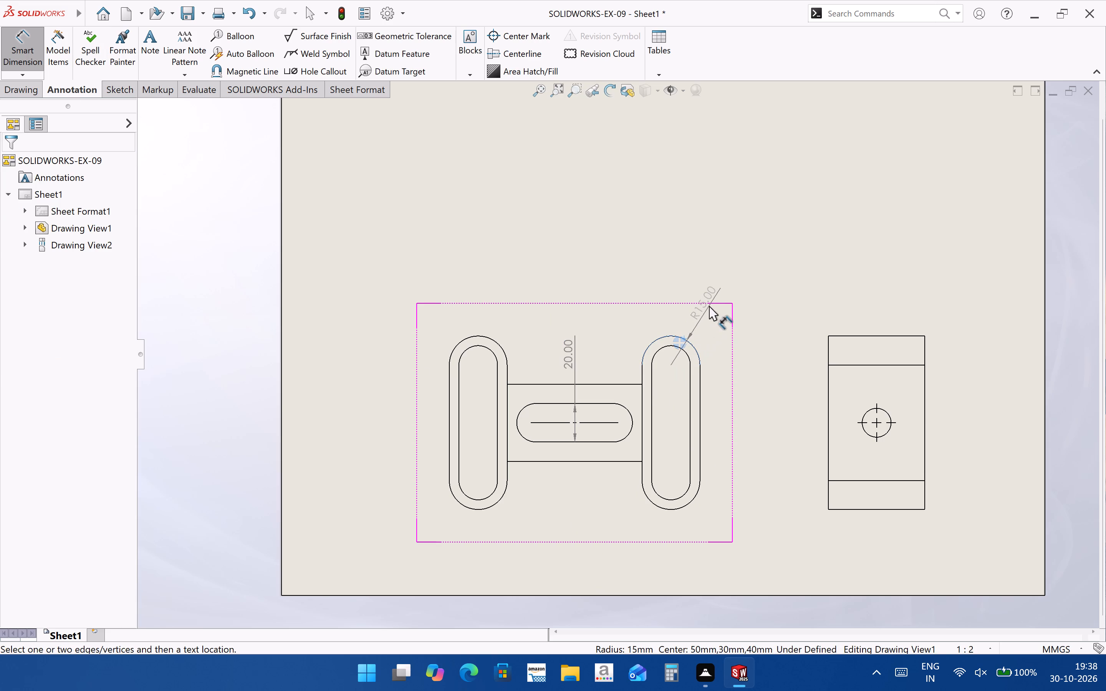
click(709, 306)
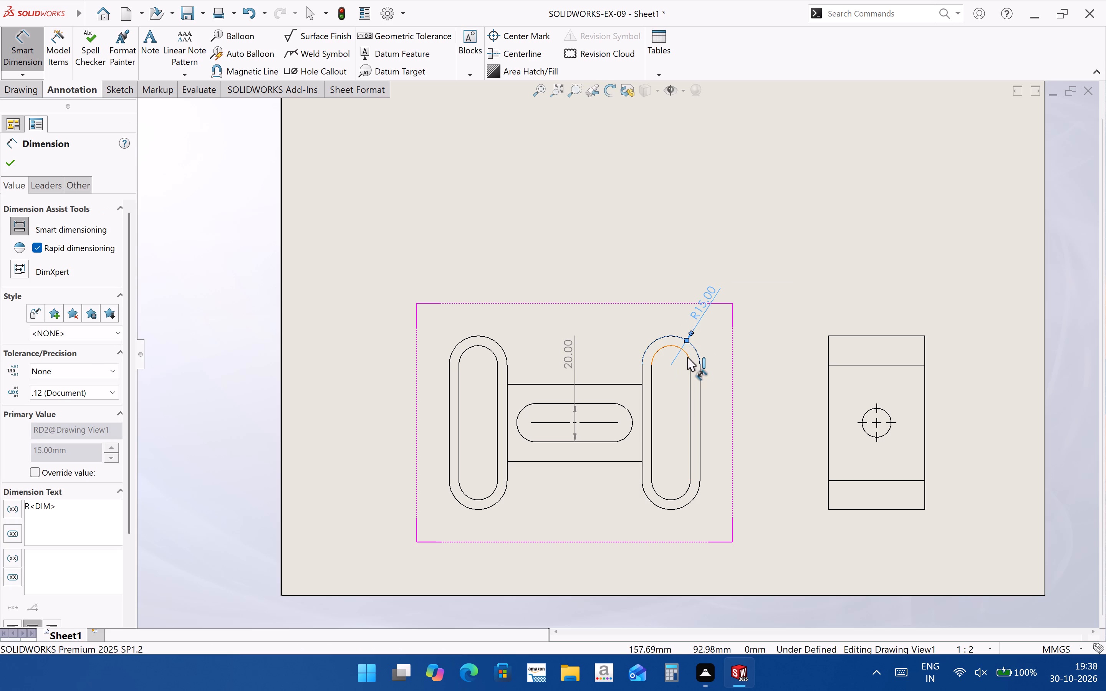
click(687, 357)
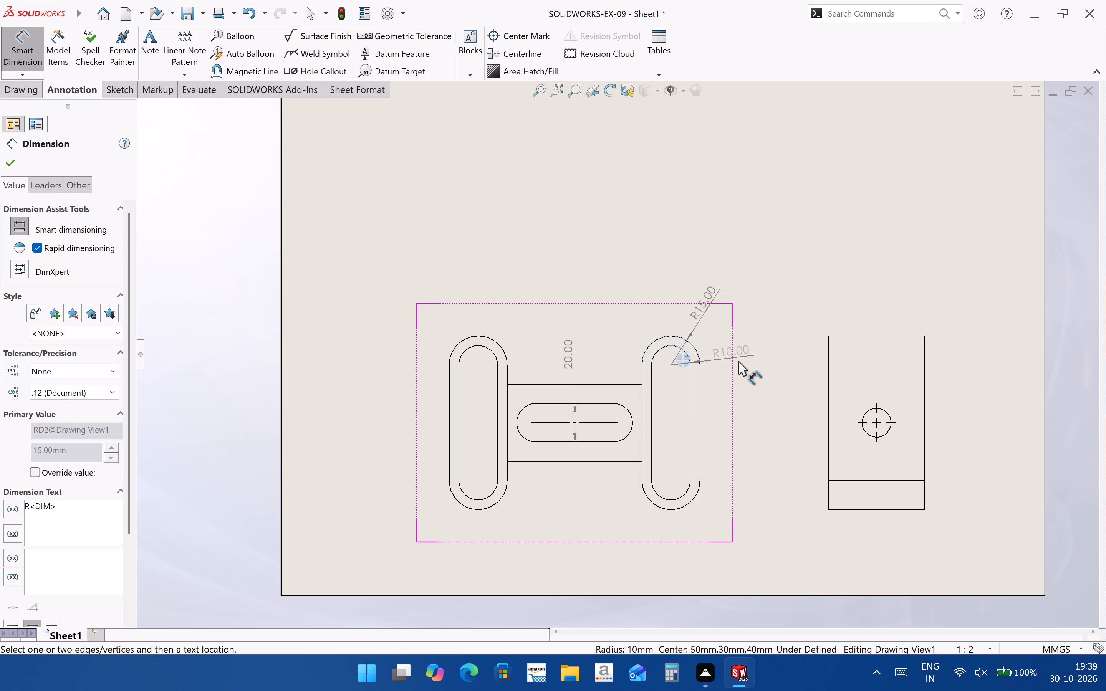
click(735, 361)
click(750, 425)
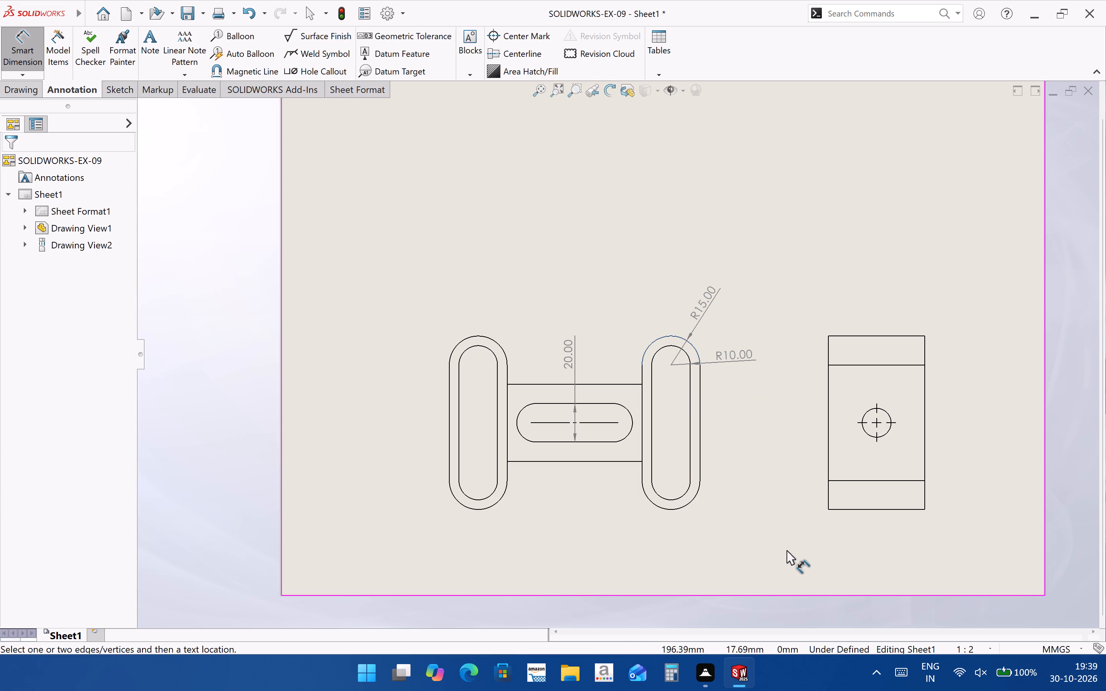
Dimension the connecting bar's height between its upper and lower edges, placing the value inside the right-hand vertical slot.
click(621, 384)
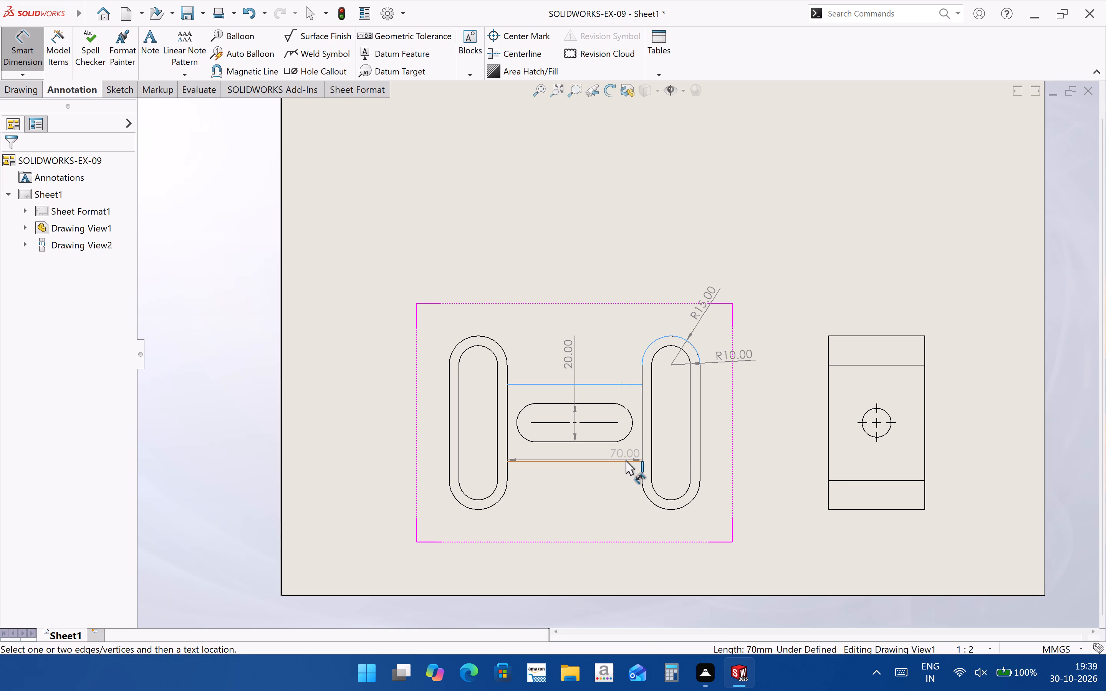
click(626, 461)
click(674, 422)
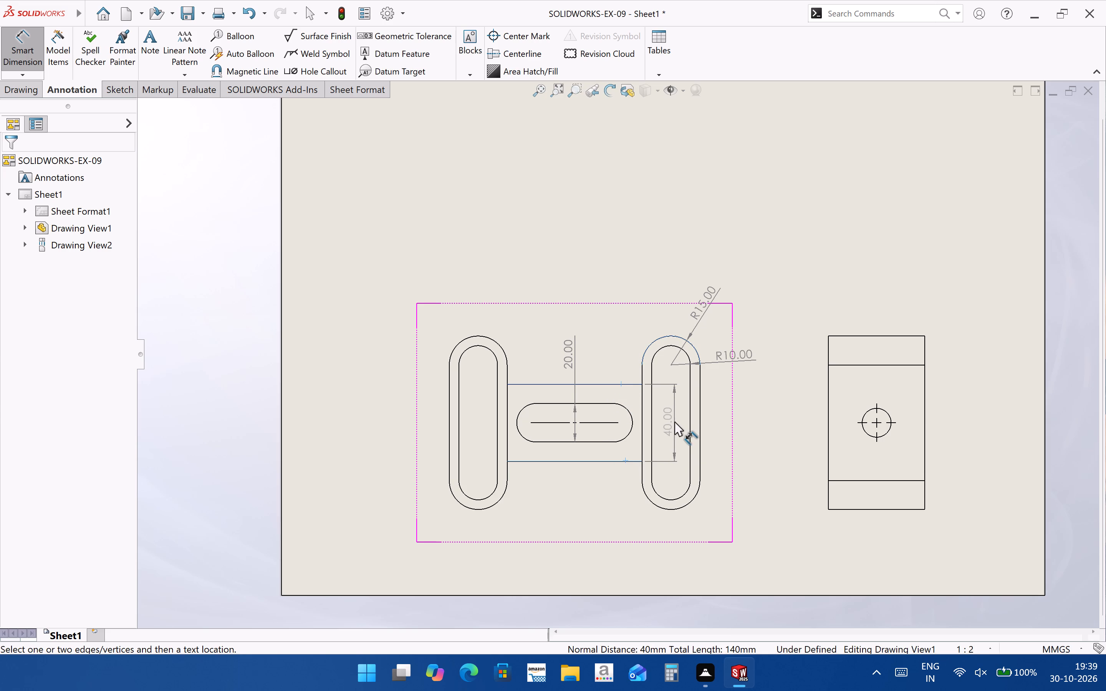
click(778, 489)
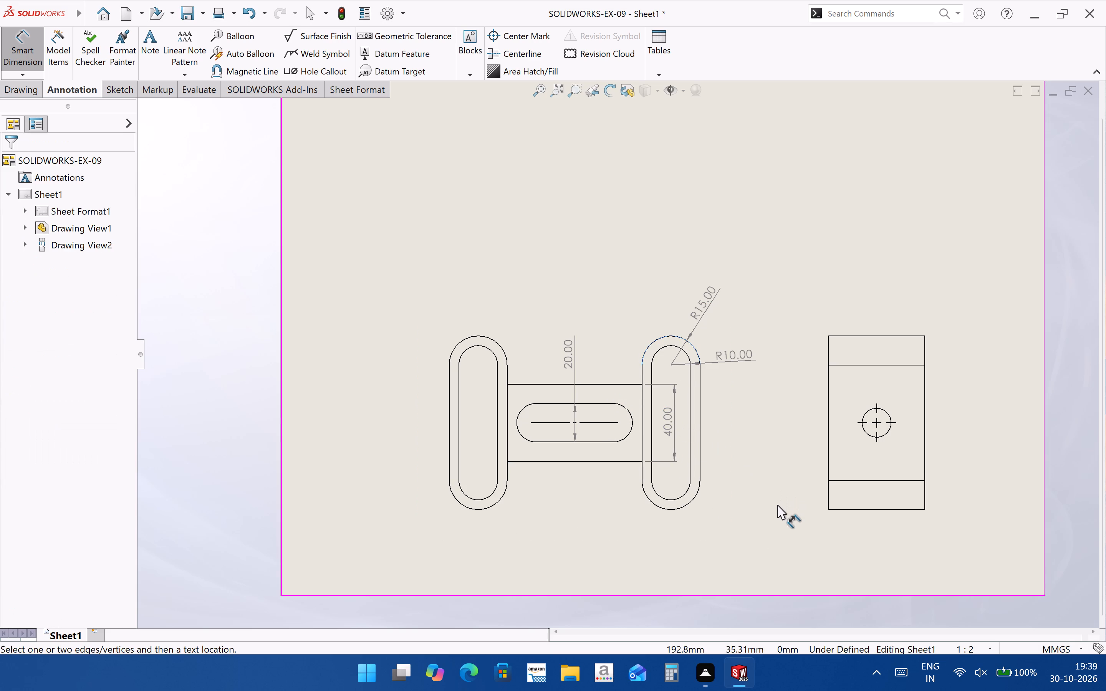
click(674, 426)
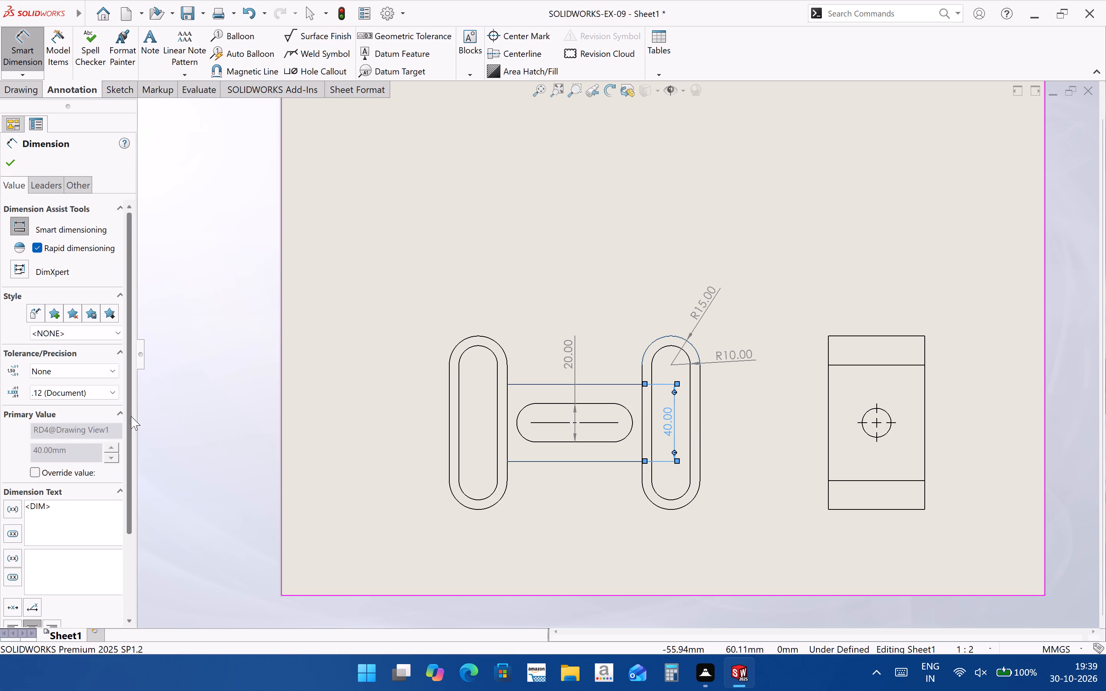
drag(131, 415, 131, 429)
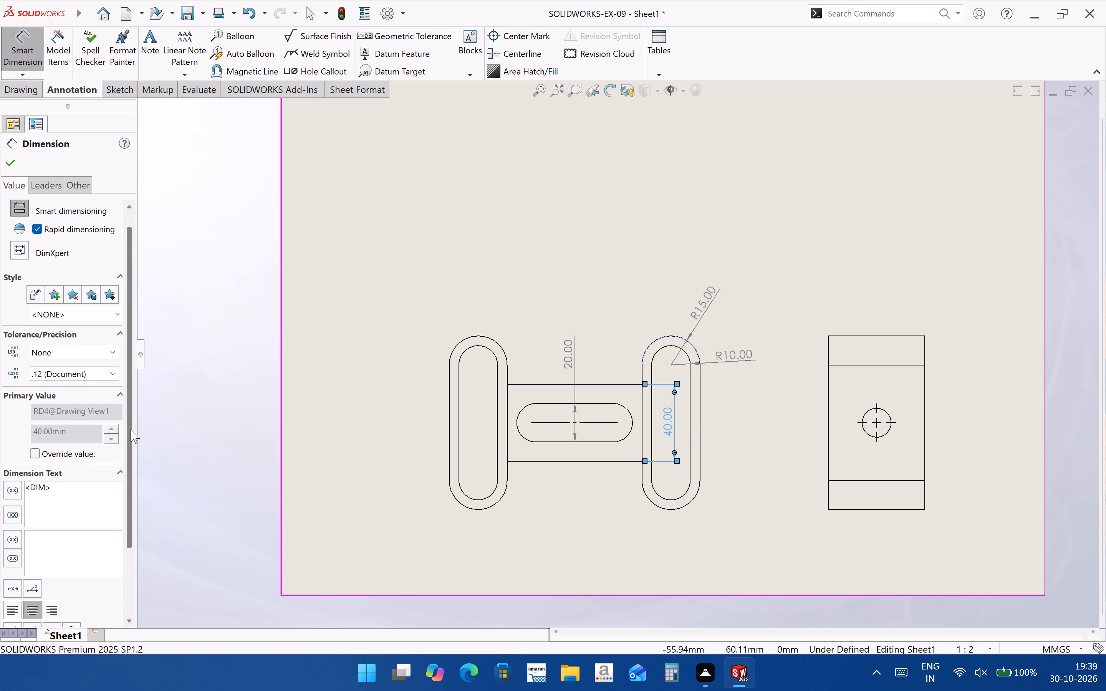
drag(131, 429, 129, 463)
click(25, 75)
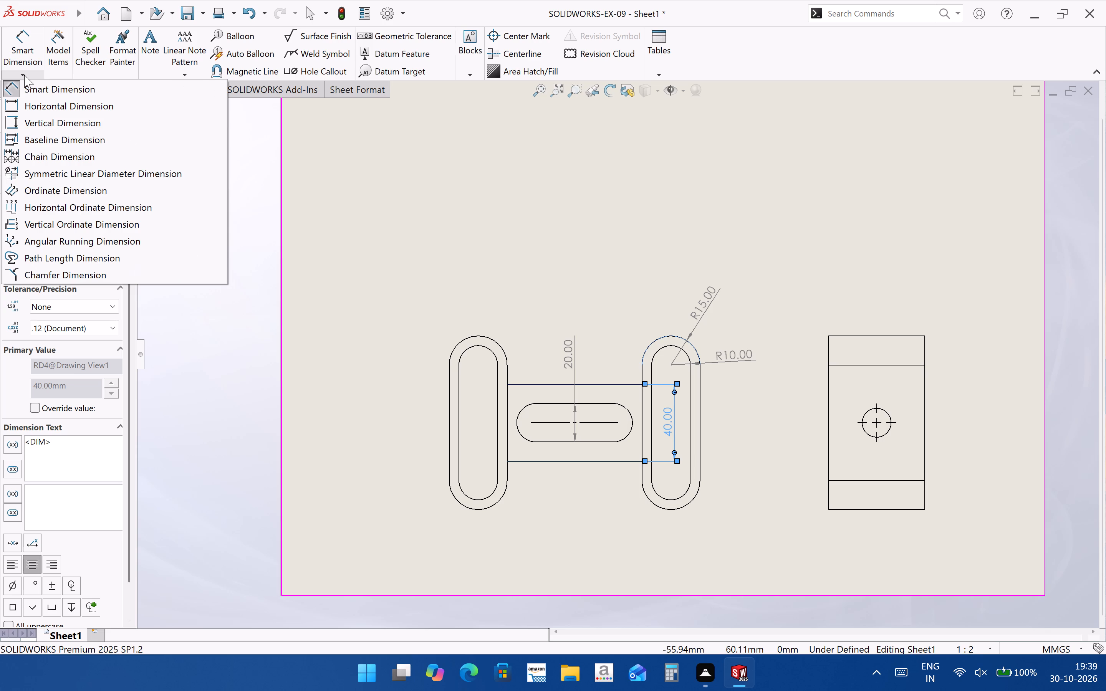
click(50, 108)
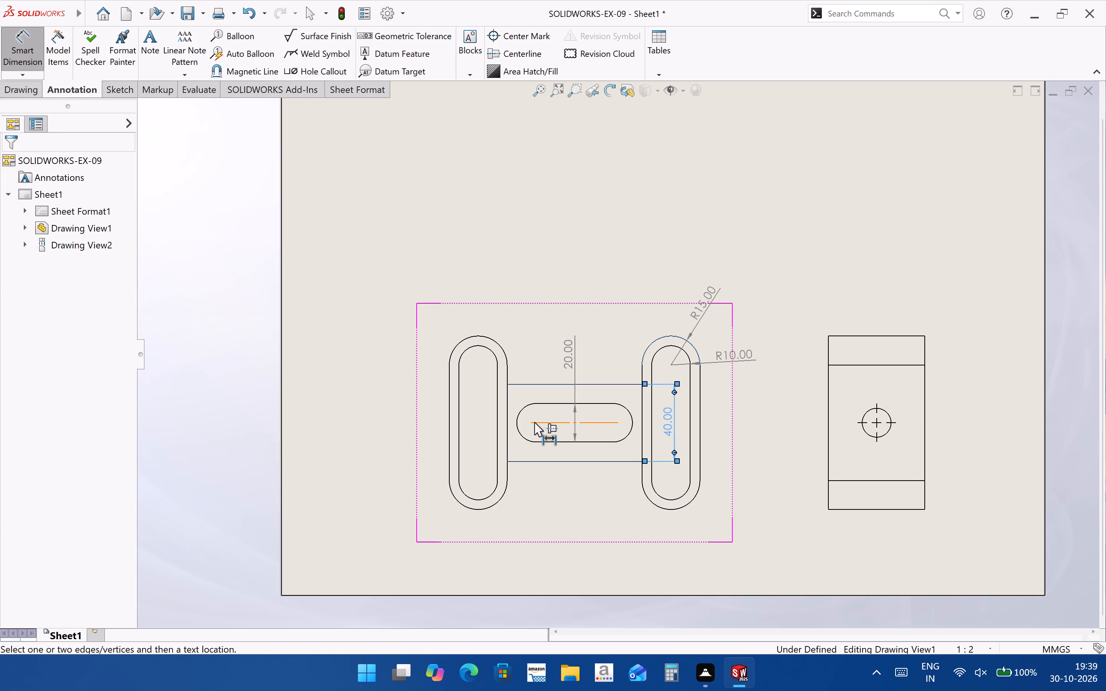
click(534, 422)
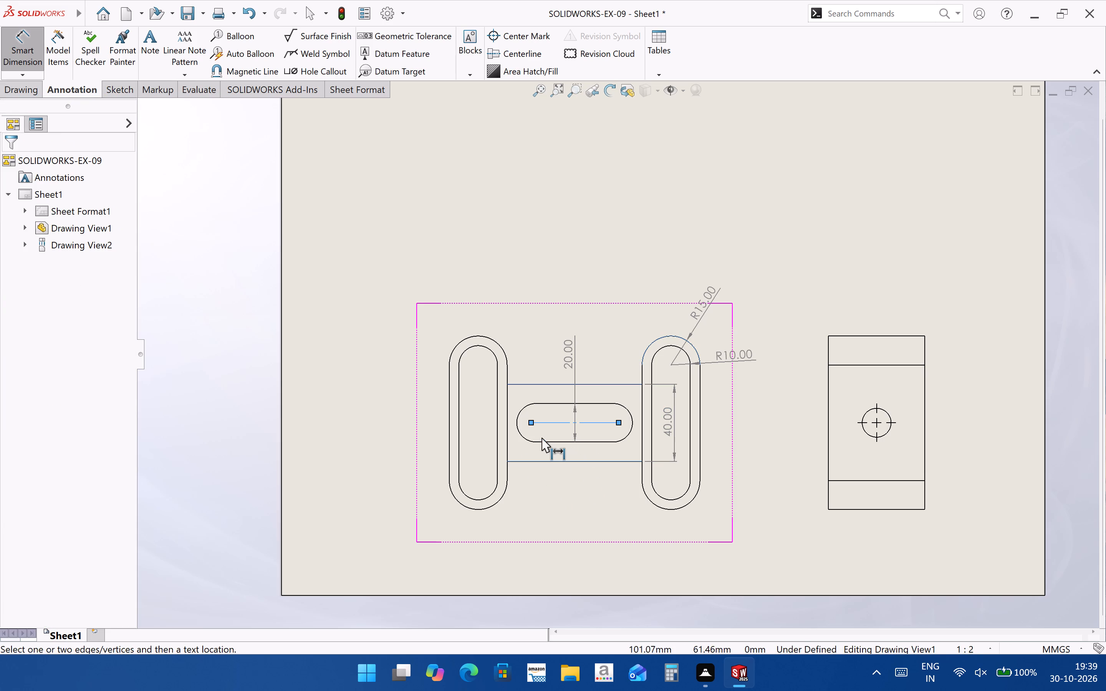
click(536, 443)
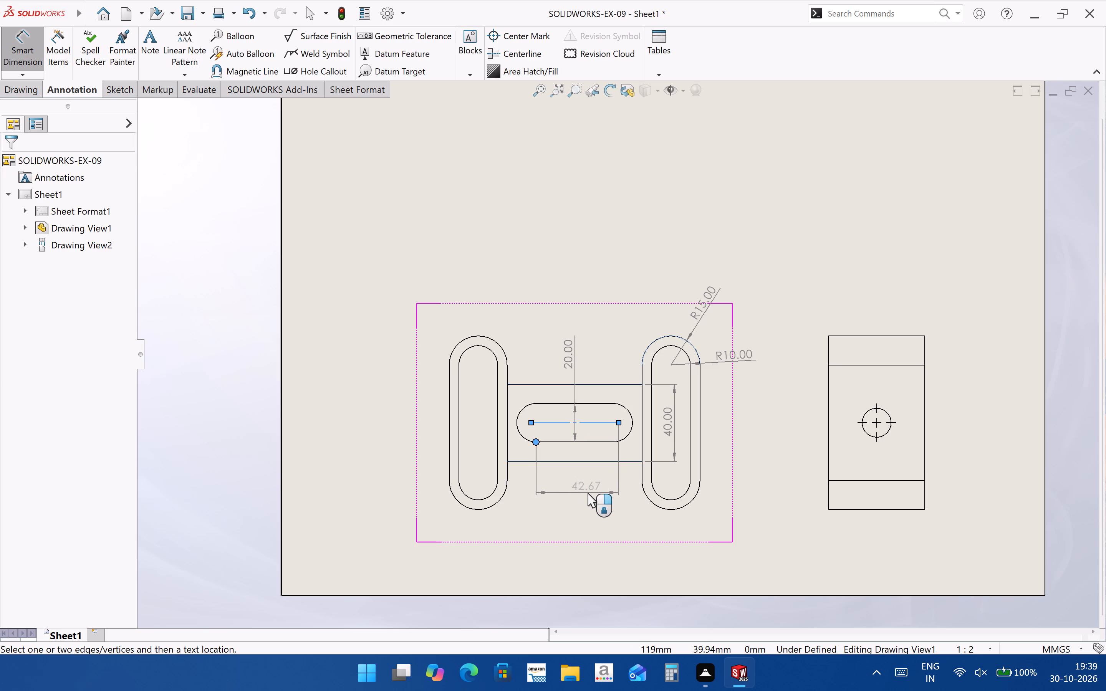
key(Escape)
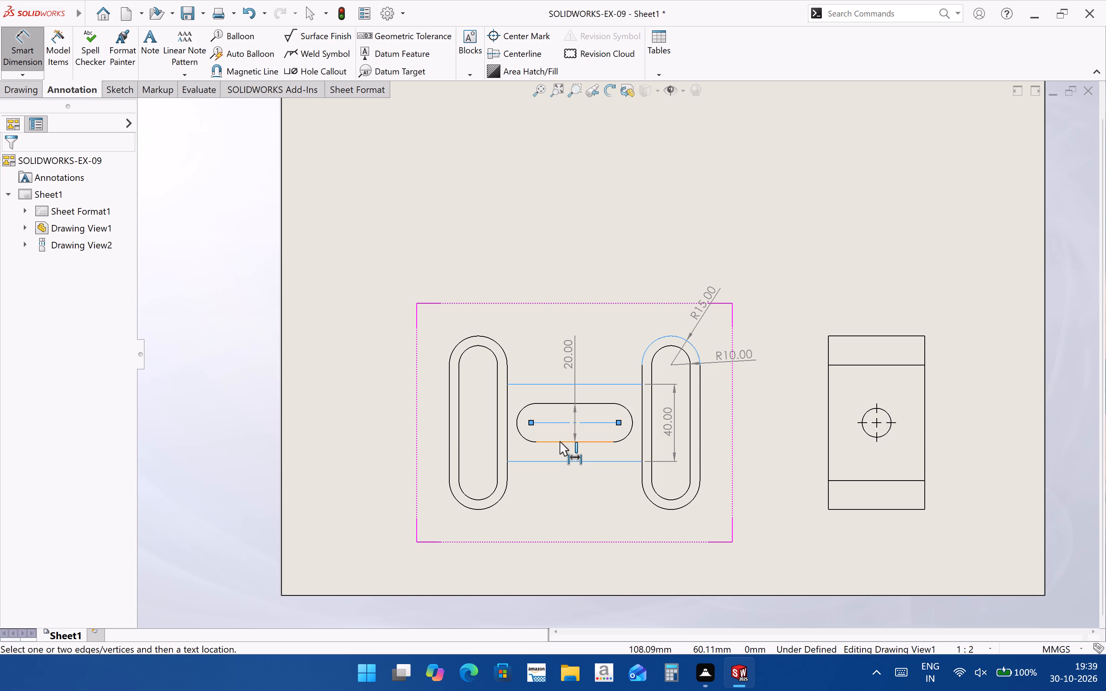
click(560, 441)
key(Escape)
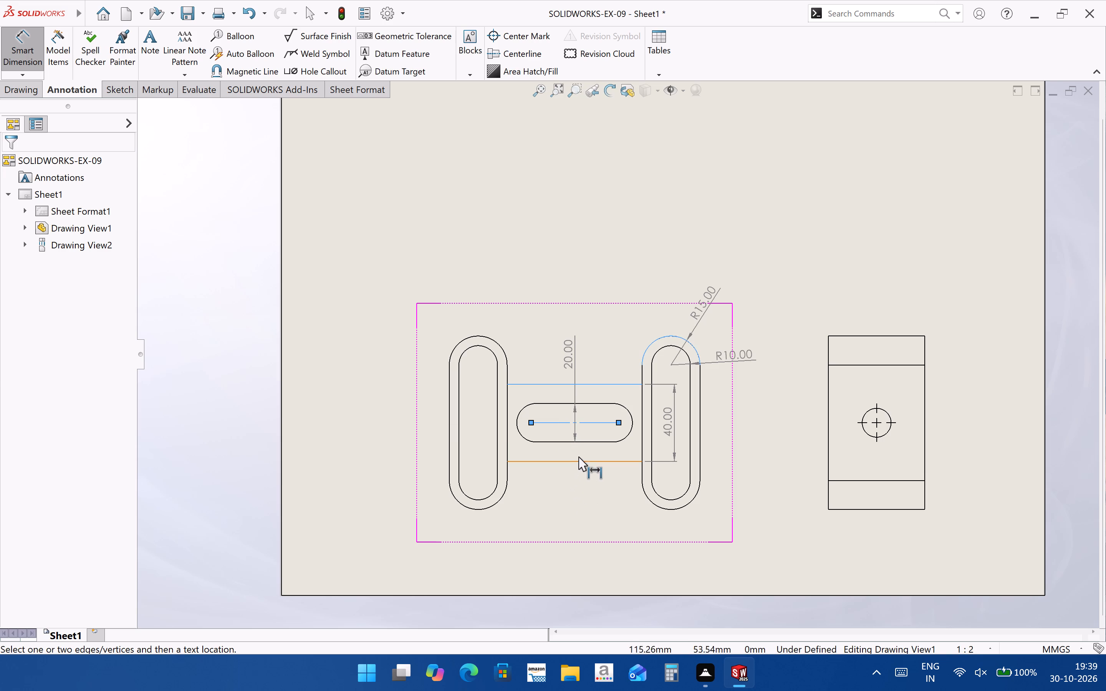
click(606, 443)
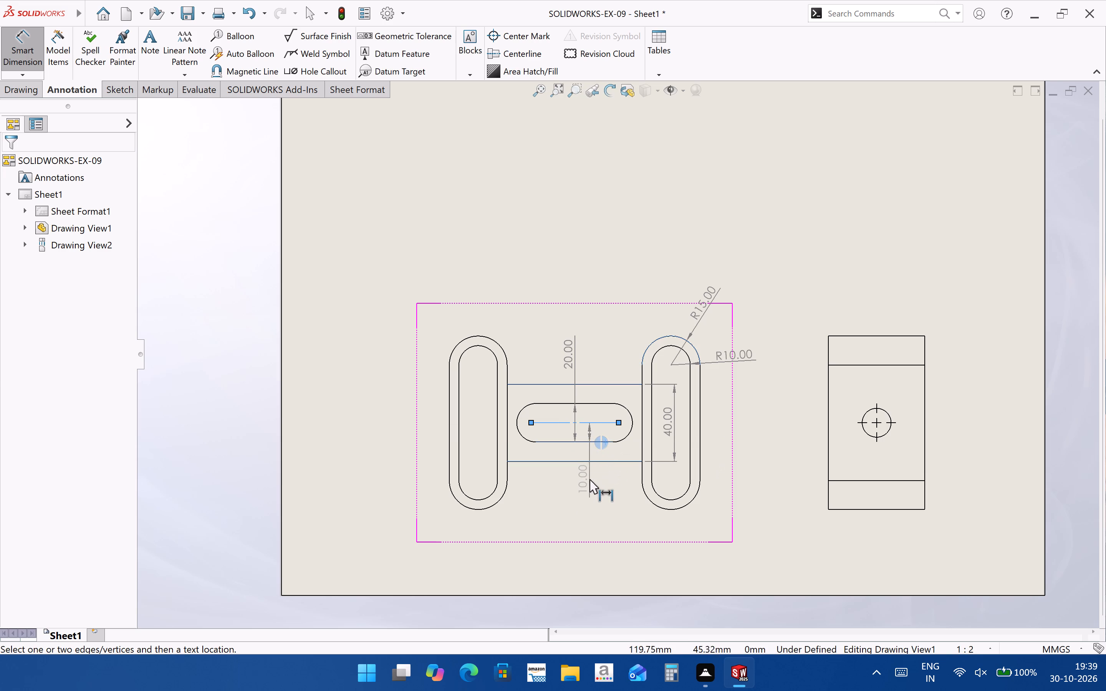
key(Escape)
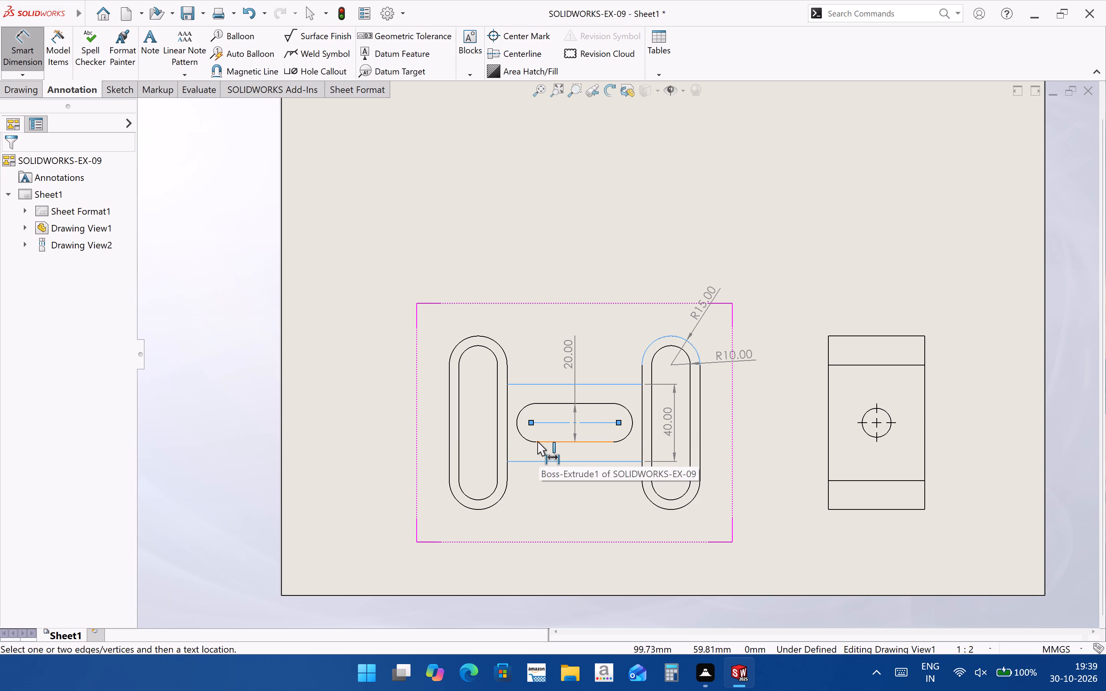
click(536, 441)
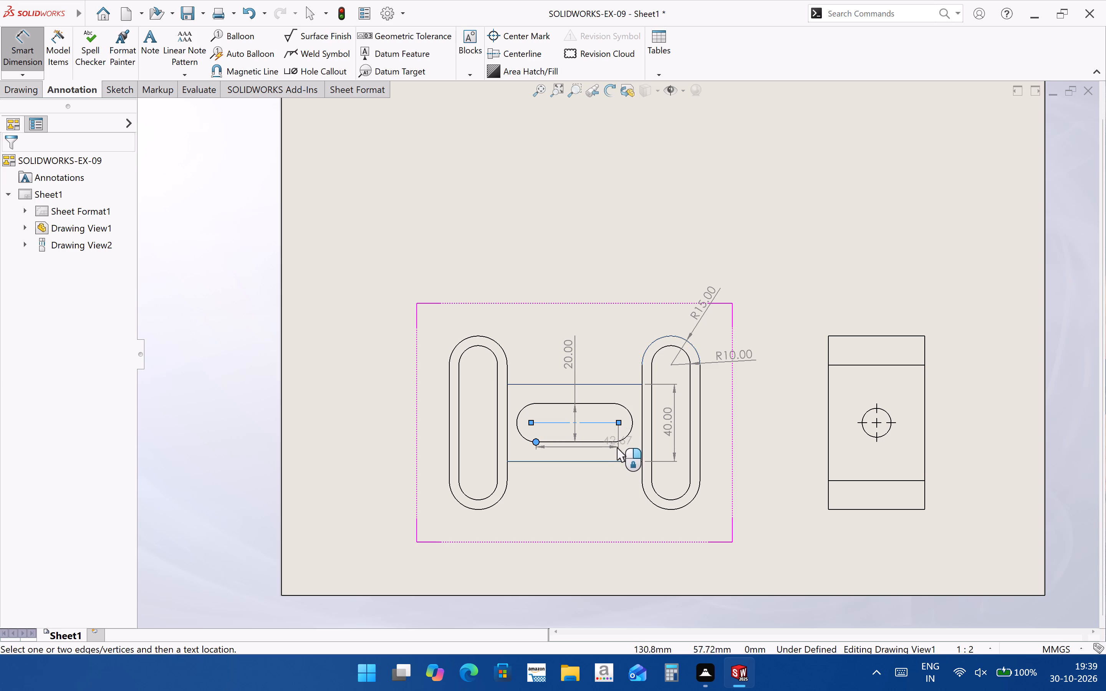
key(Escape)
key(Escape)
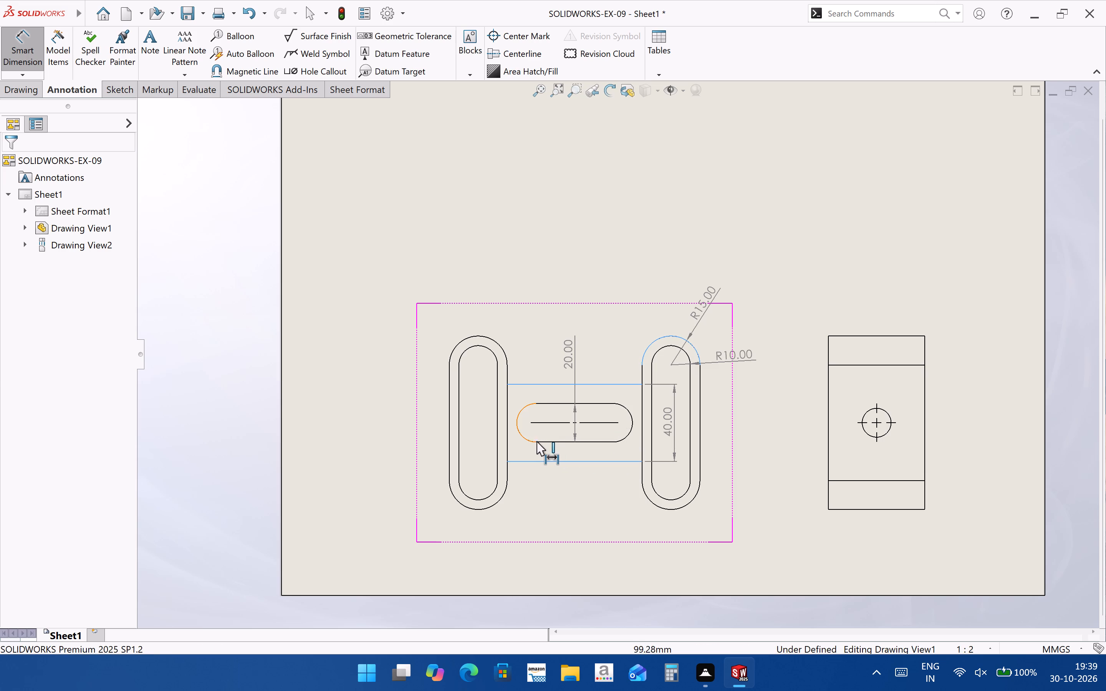
Add a horizontal dimension between the two ends of the middle slot's lower straight edge, placing the value below the connecting bar.
click(535, 441)
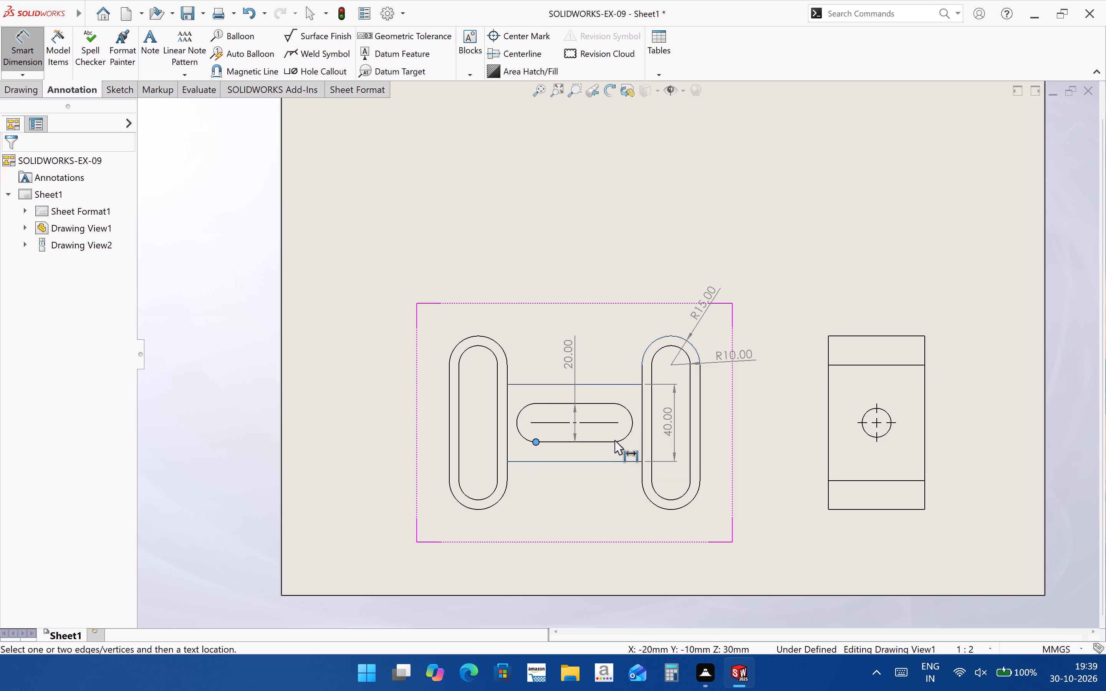
ctrl+click(614, 443)
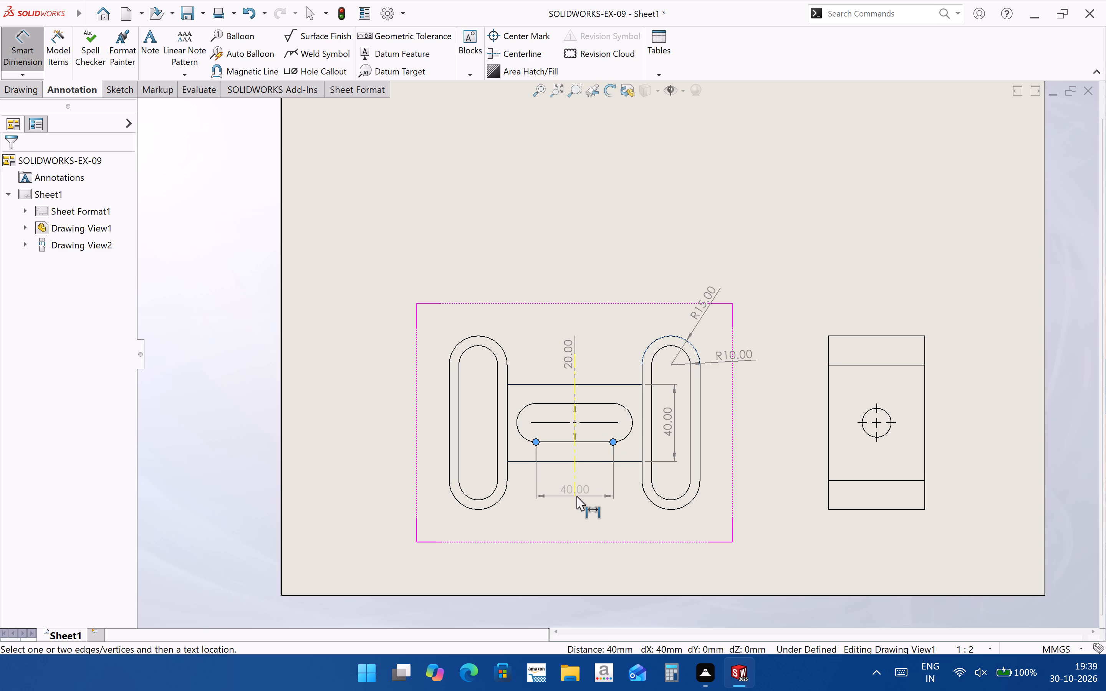
click(576, 492)
key(Escape)
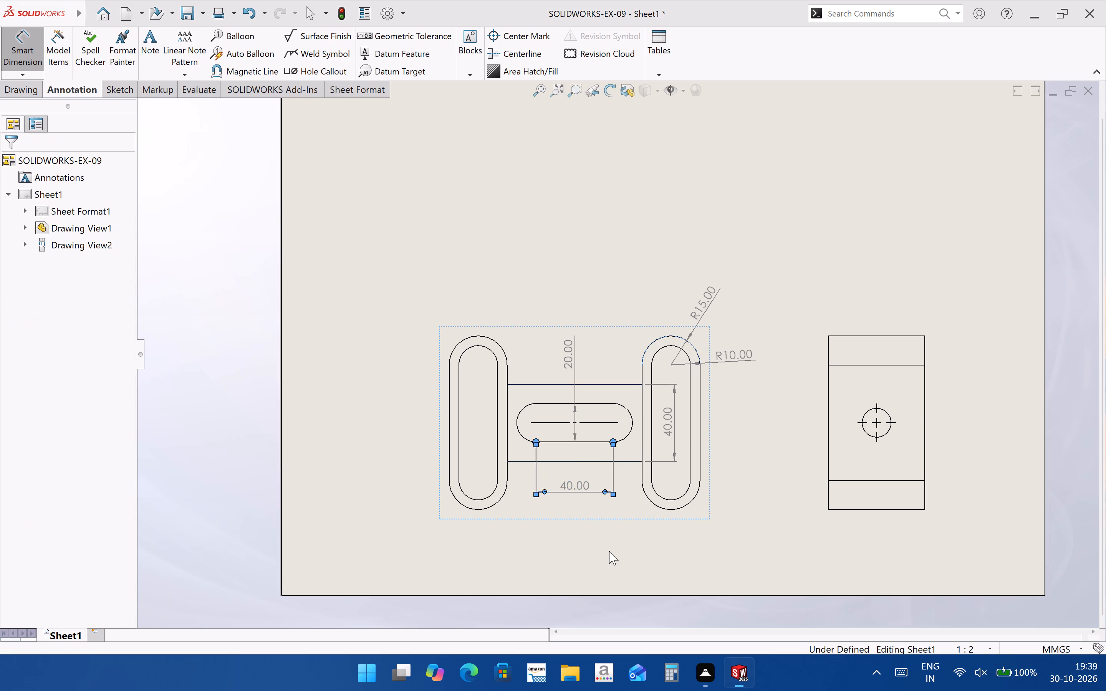
Dimension the front view's overall width between the outer vertical edges of both slotted ends, placing the value below the view.
key(Return)
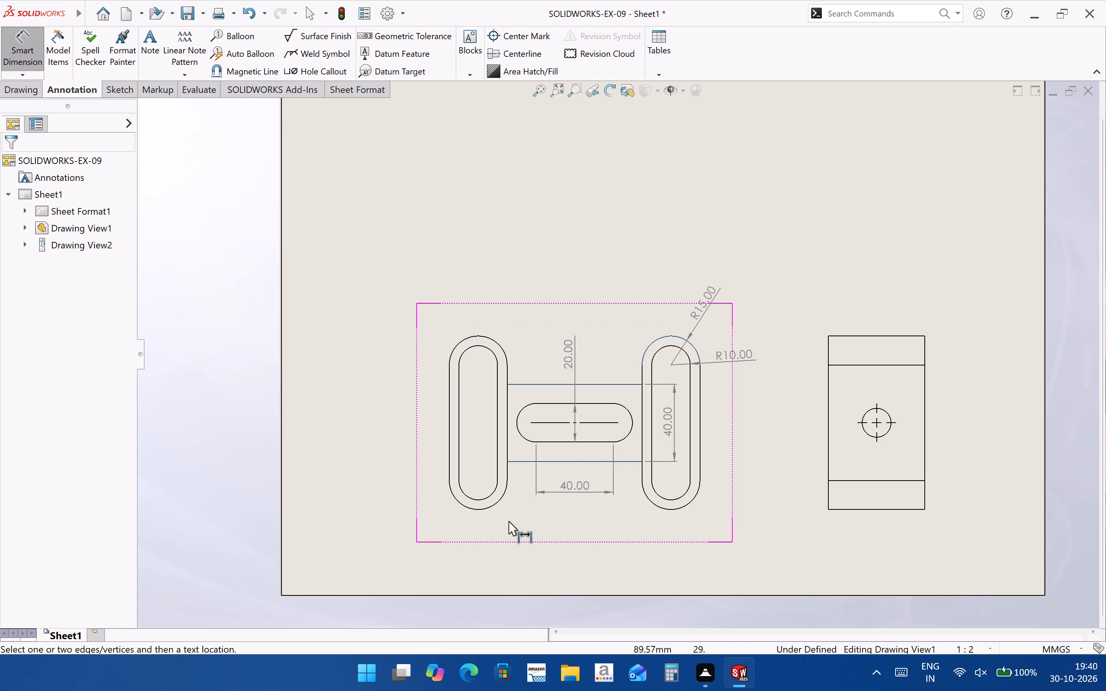
click(449, 455)
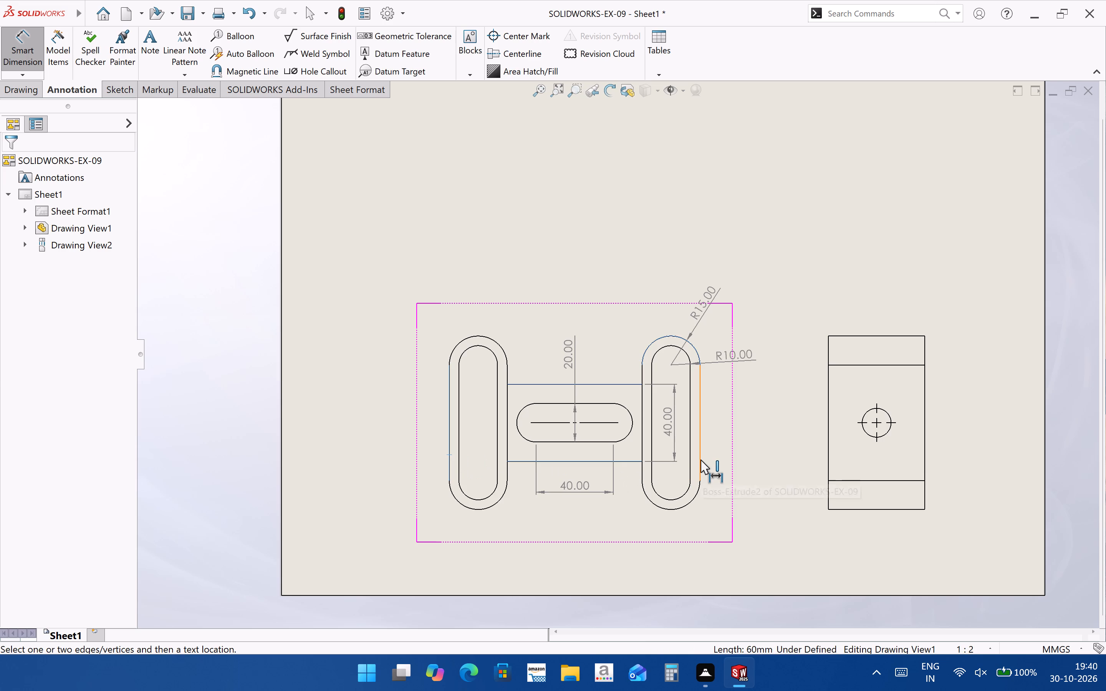
ctrl+click(700, 460)
click(579, 534)
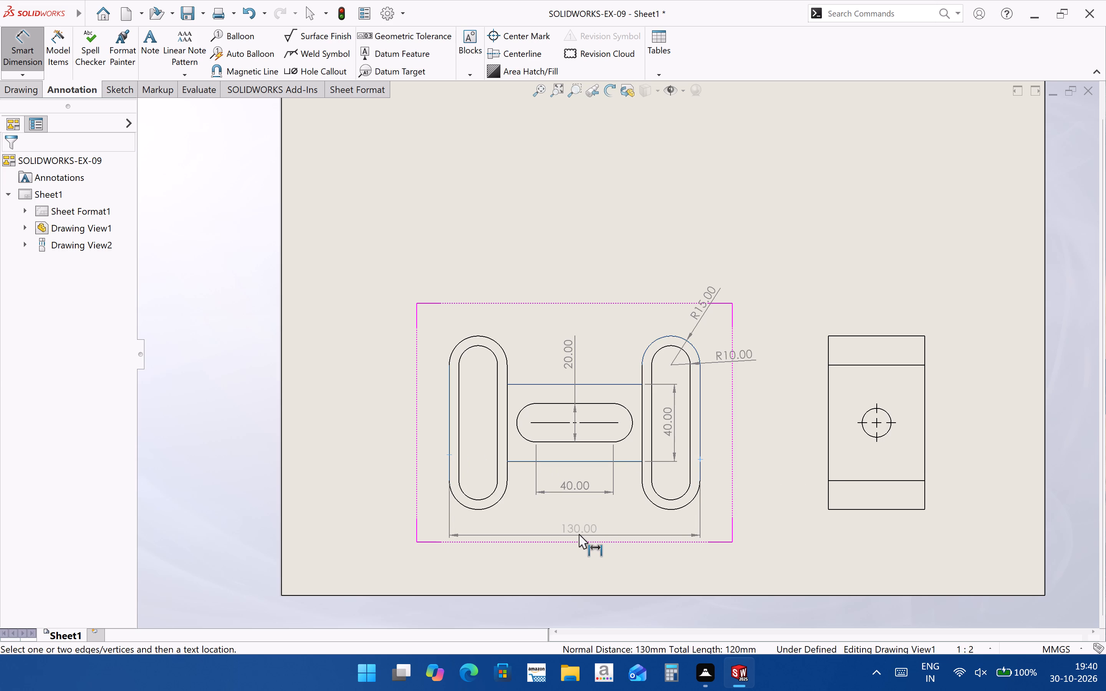
key(Escape)
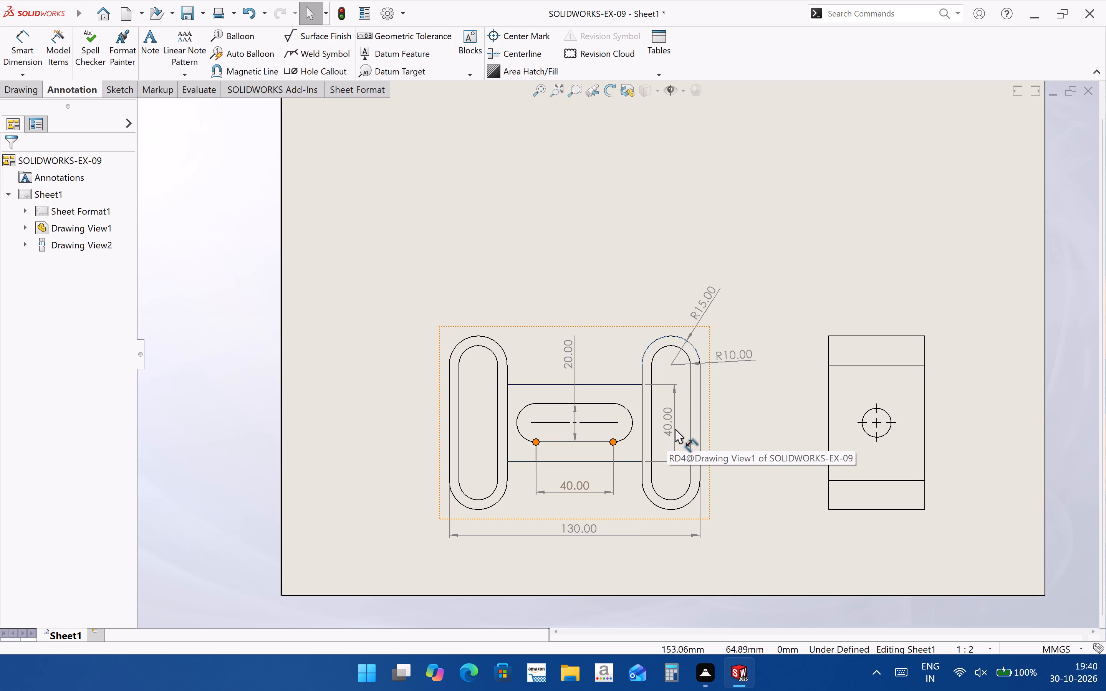
key(Escape)
Delete the connecting bar's height dimension inside the right-hand vertical slot.
click(667, 436)
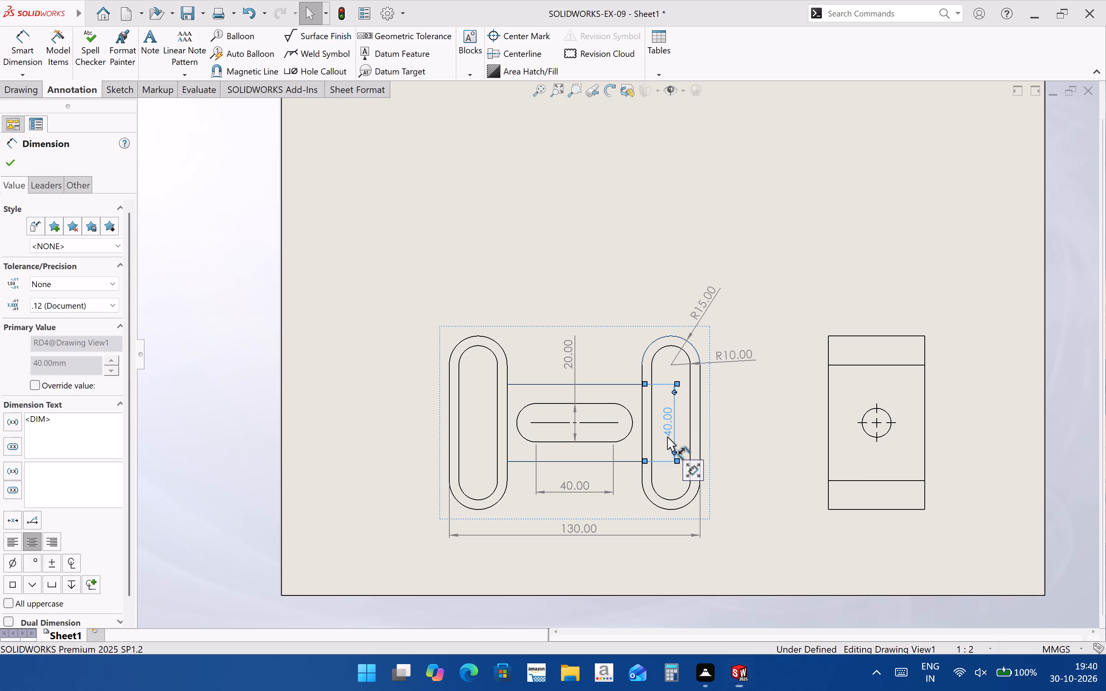
key(Delete)
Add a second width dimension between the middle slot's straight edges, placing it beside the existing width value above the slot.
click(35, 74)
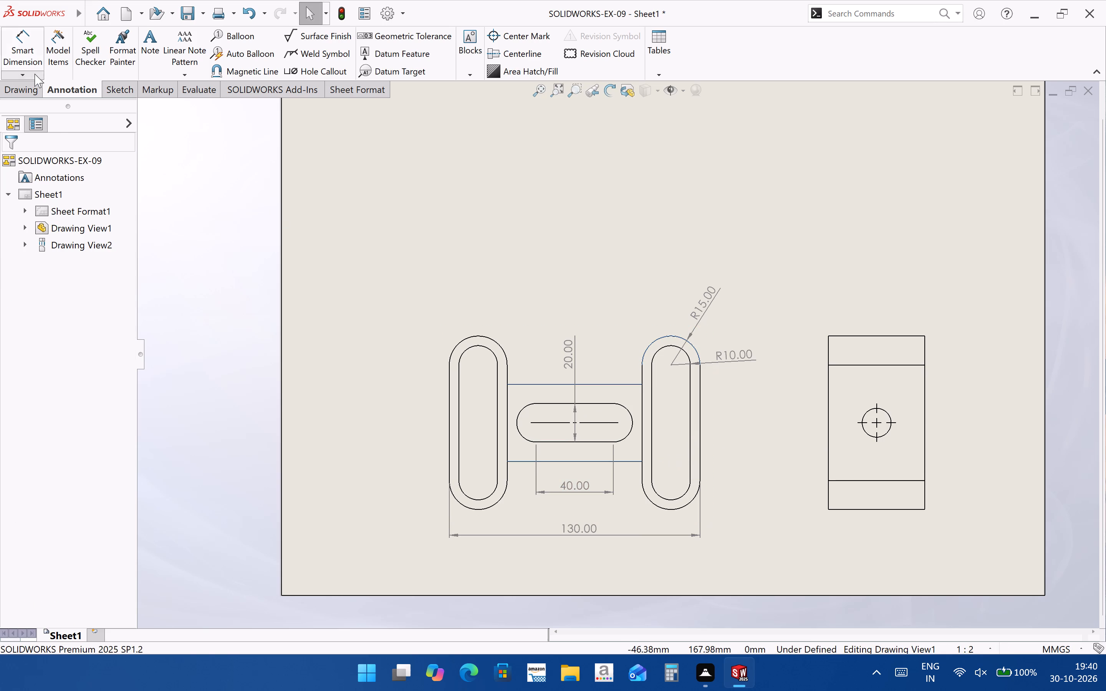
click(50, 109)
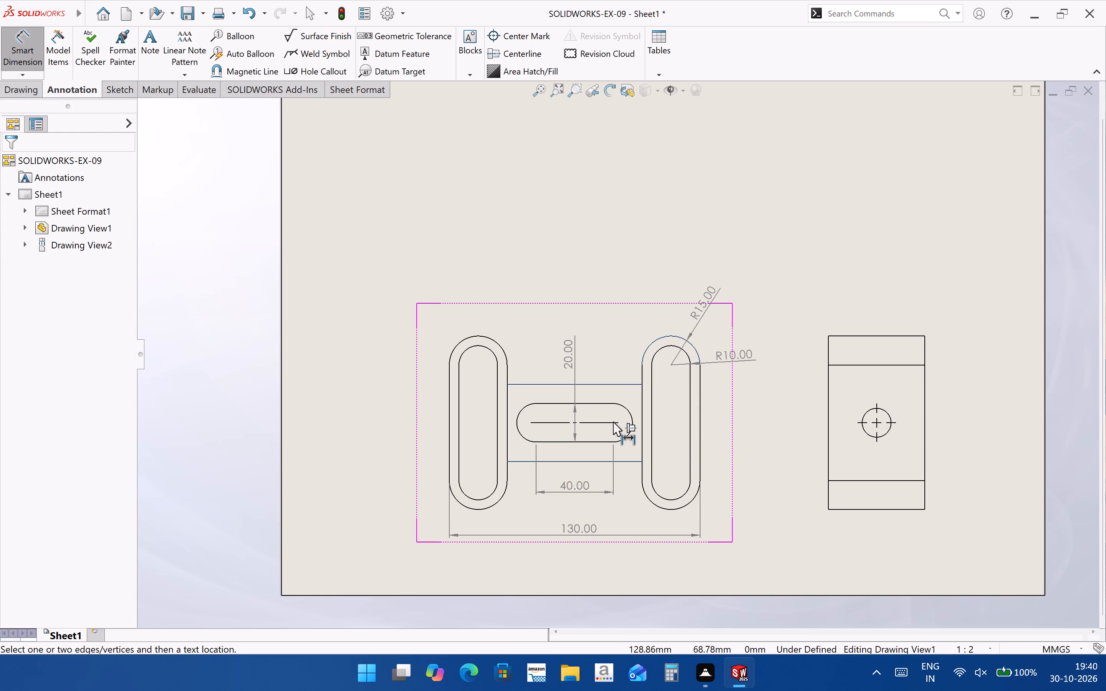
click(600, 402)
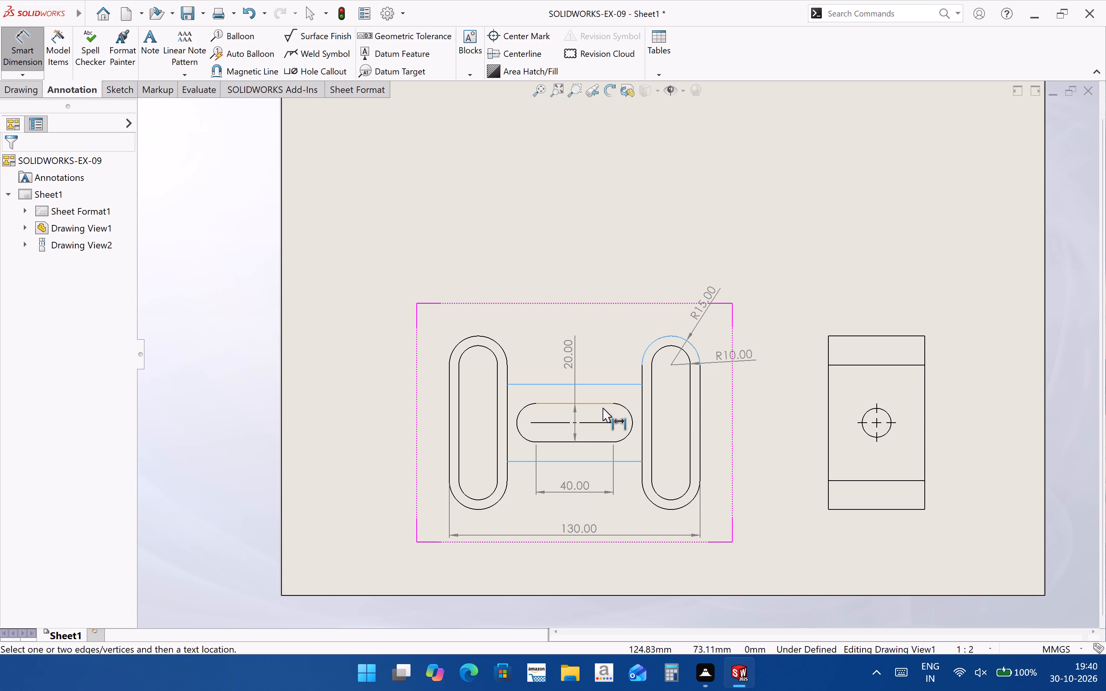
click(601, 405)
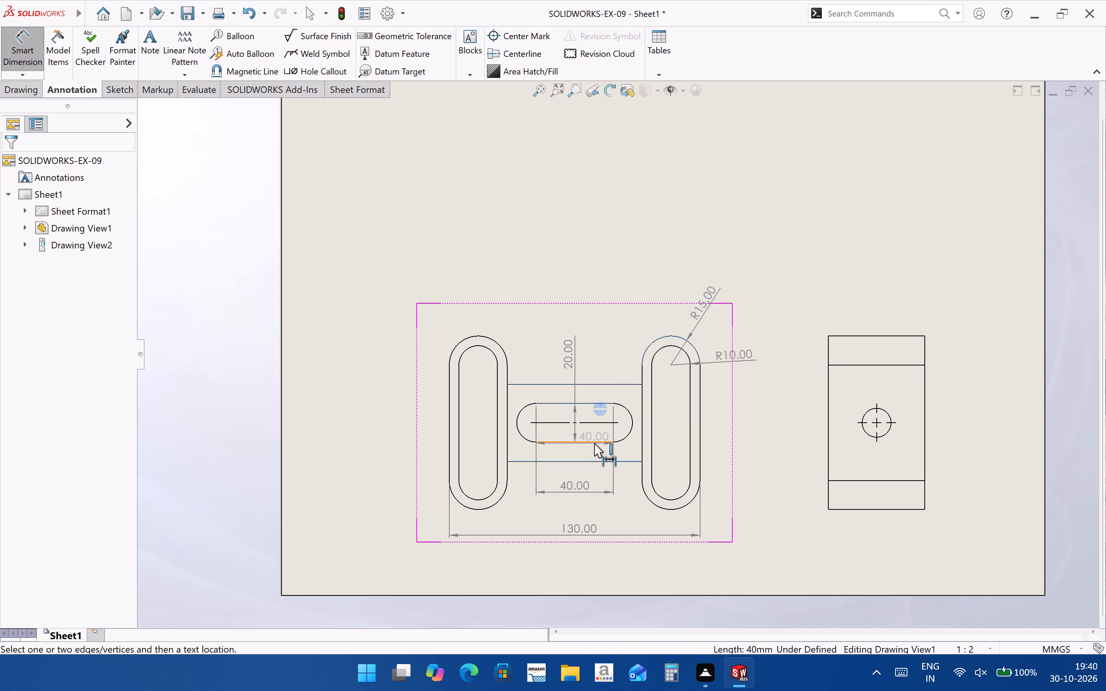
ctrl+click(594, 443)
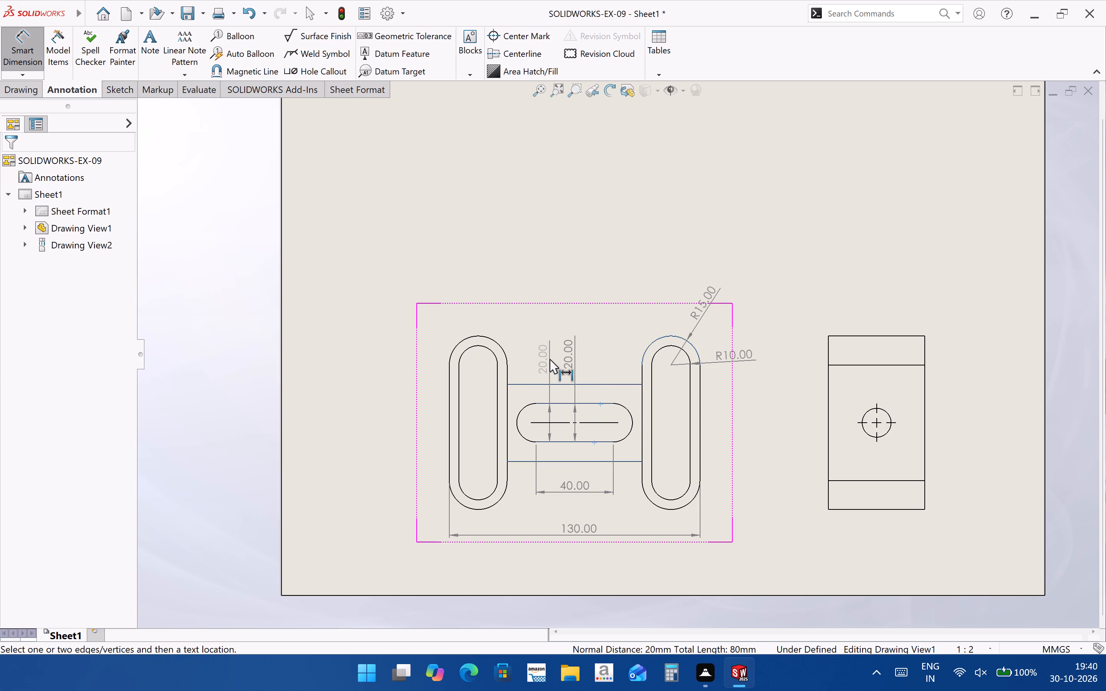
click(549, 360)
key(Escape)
Delete both width dimensions above the middle slot in the front view.
click(540, 366)
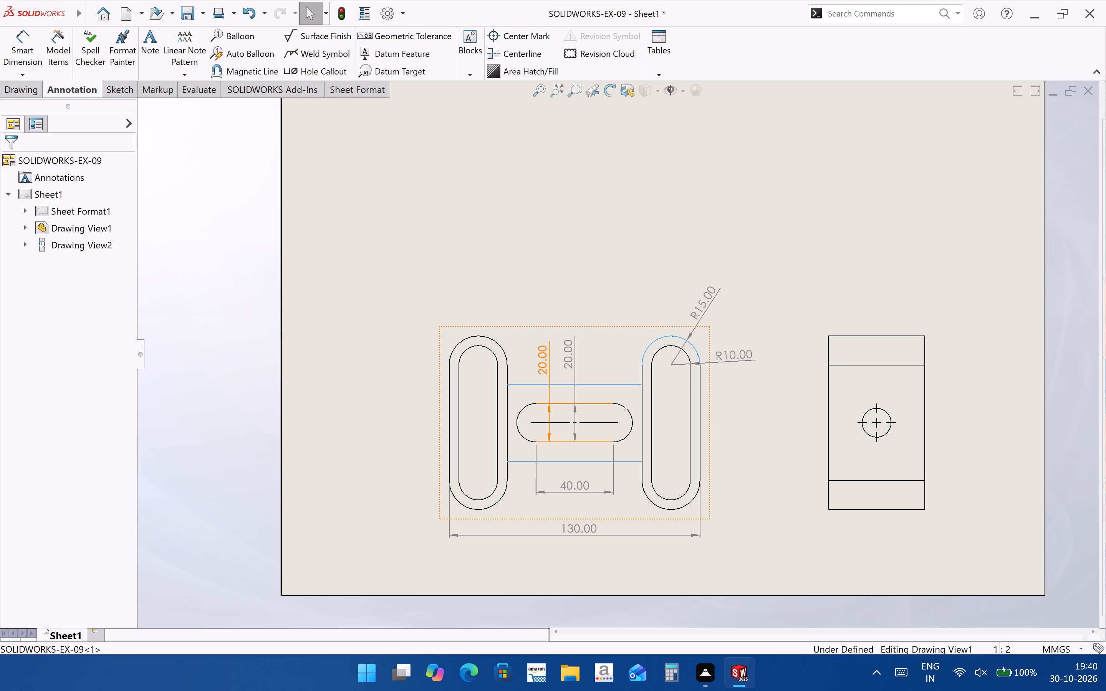
key(Delete)
click(570, 360)
key(Delete)
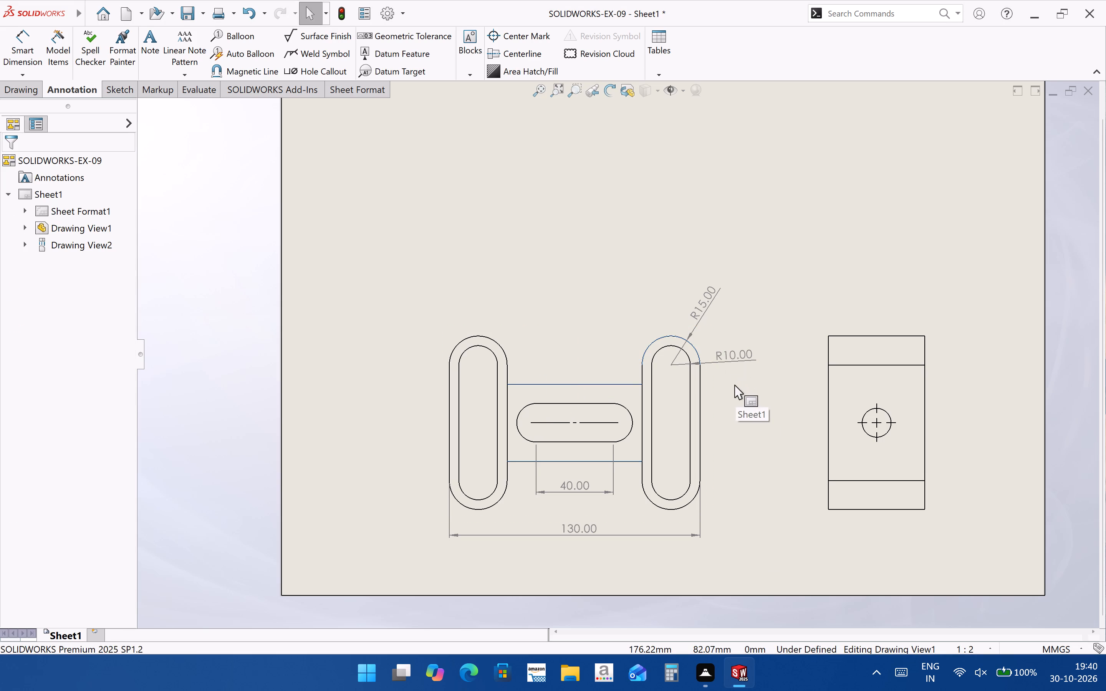
Use Smart Dimension to dimension the middle slot's width between its straight edges, placing the value above the slot.
click(30, 77)
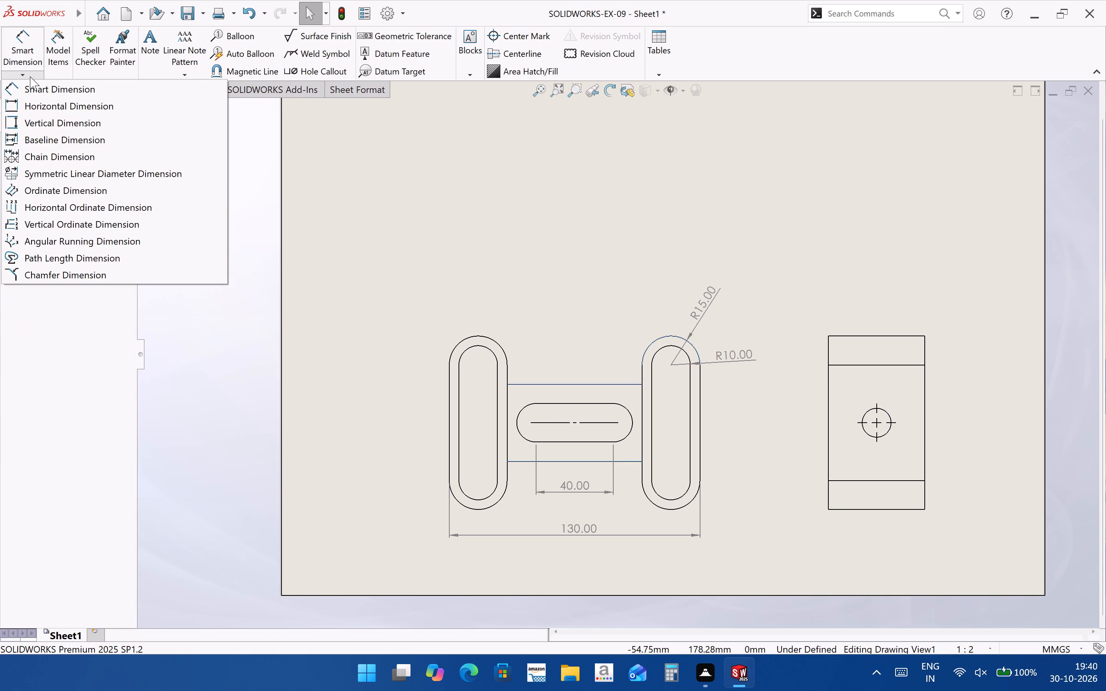
click(36, 96)
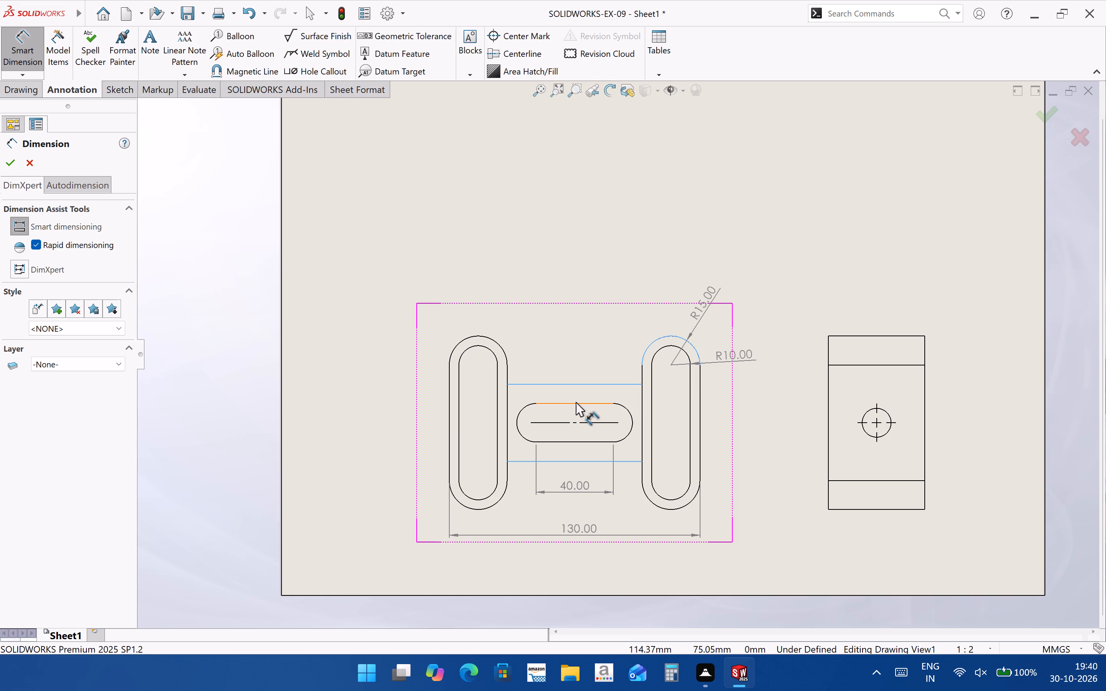
click(588, 404)
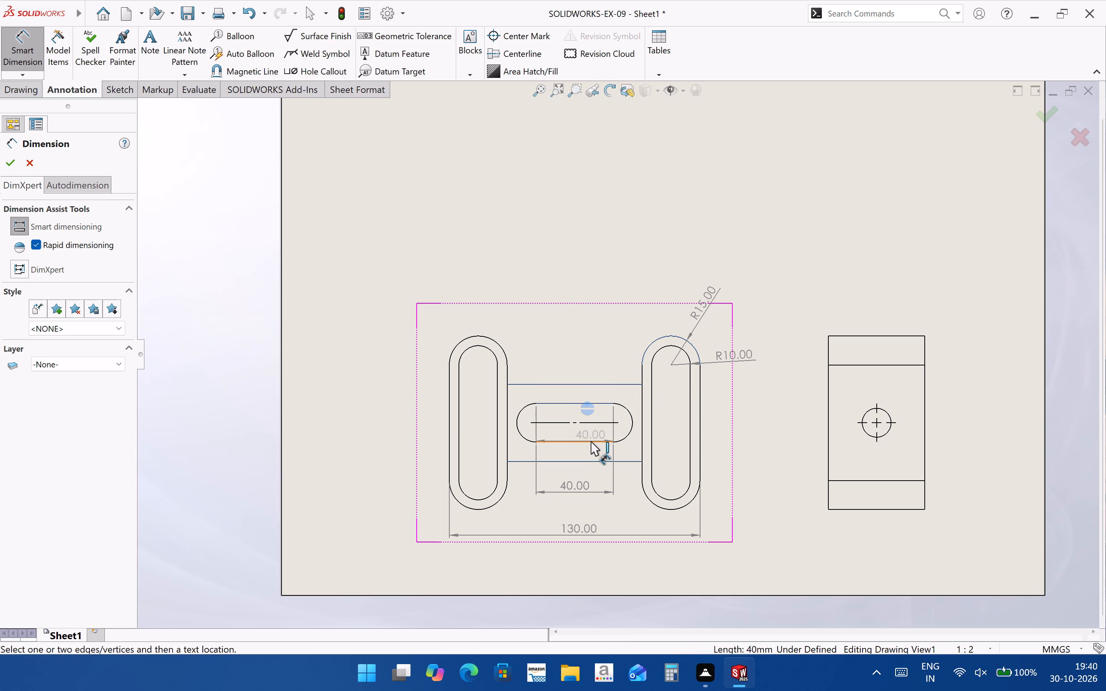
click(591, 441)
click(572, 354)
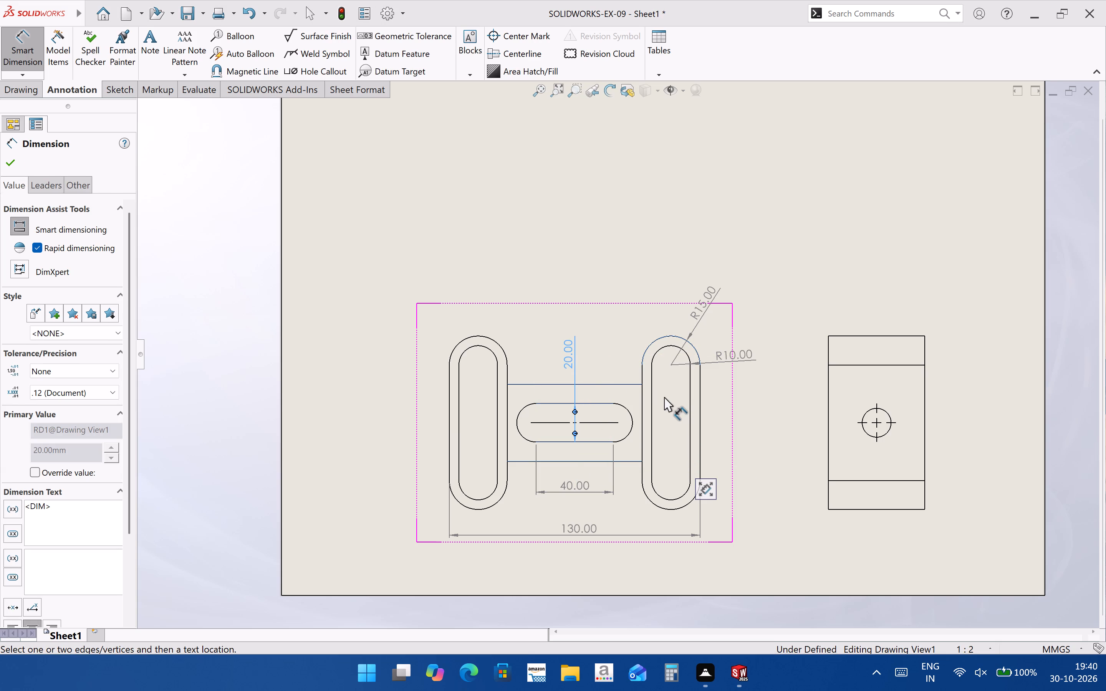
Dimension the connecting bar's height between its upper and lower edges, placing the value inside the right-hand vertical slot.
click(610, 383)
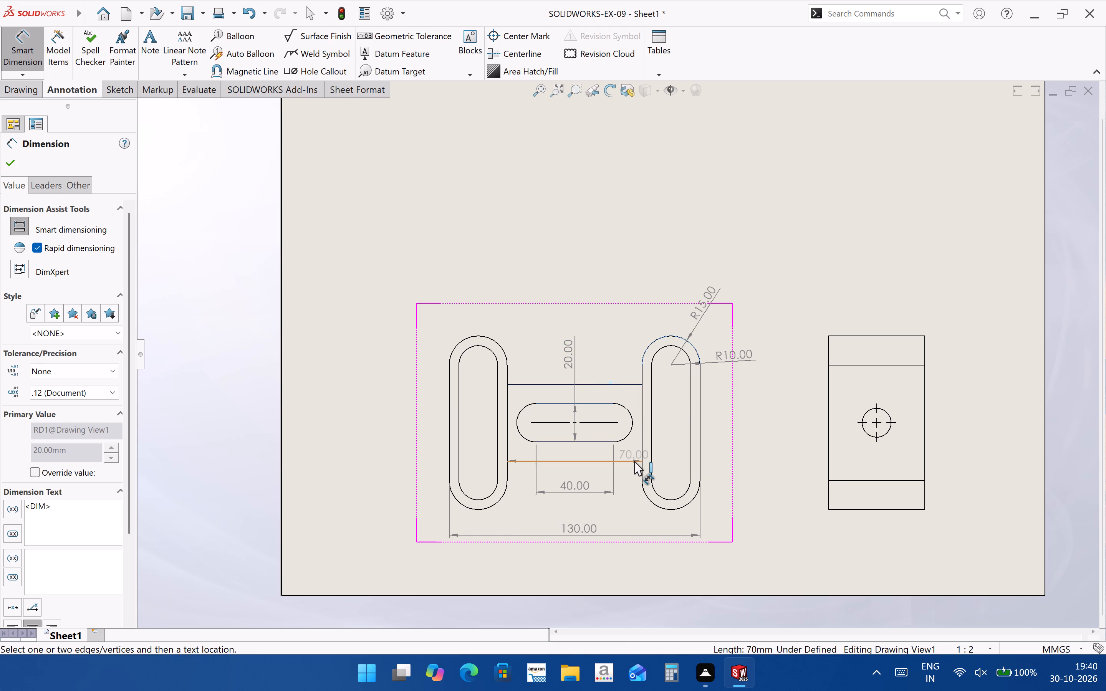
click(634, 461)
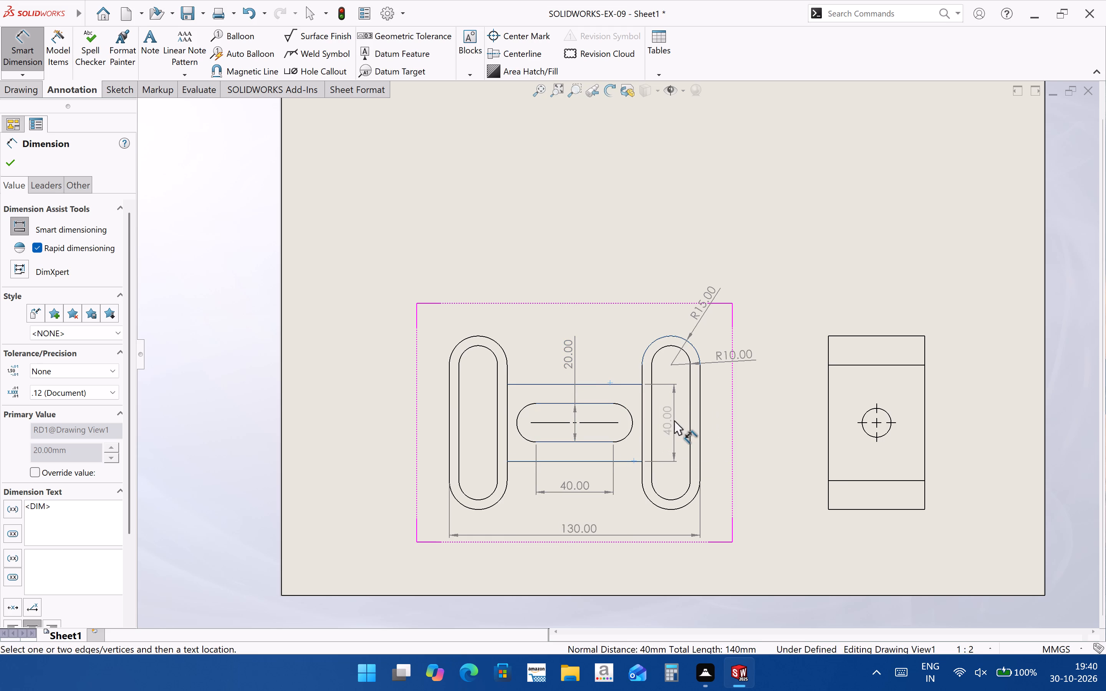
click(674, 420)
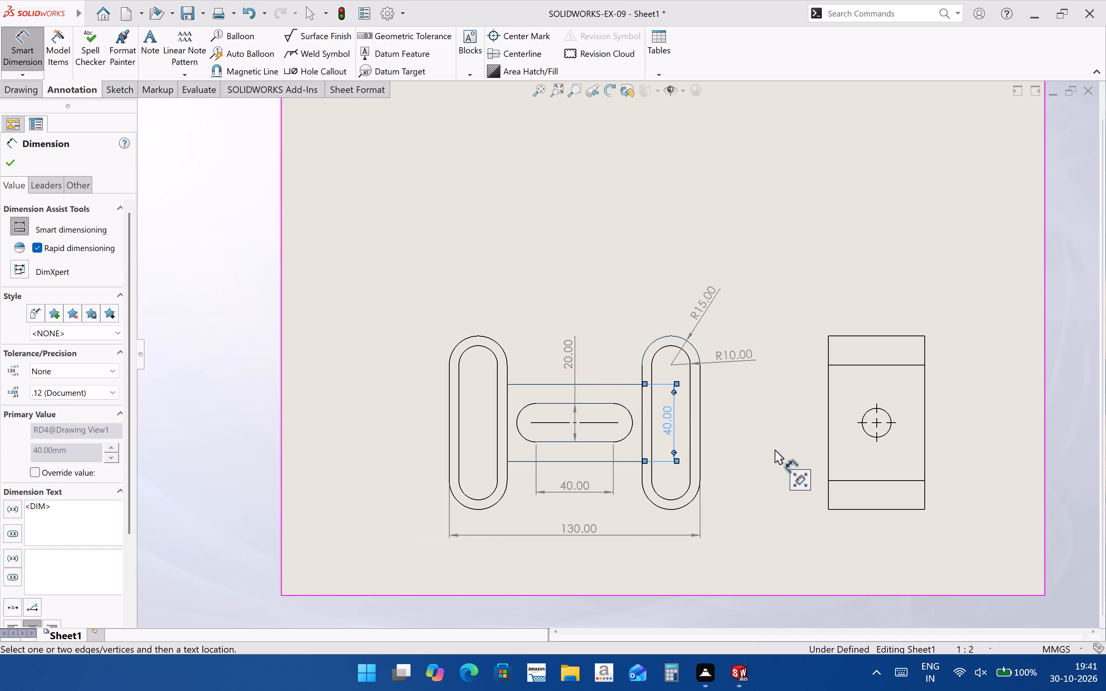
key(Escape)
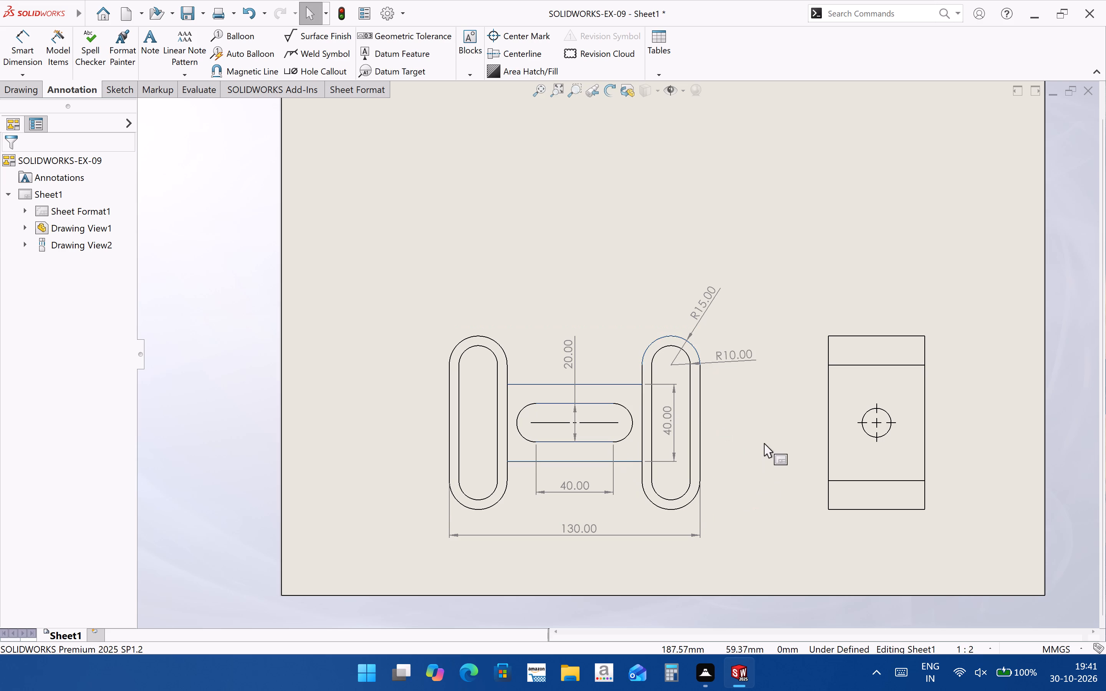
key(Escape)
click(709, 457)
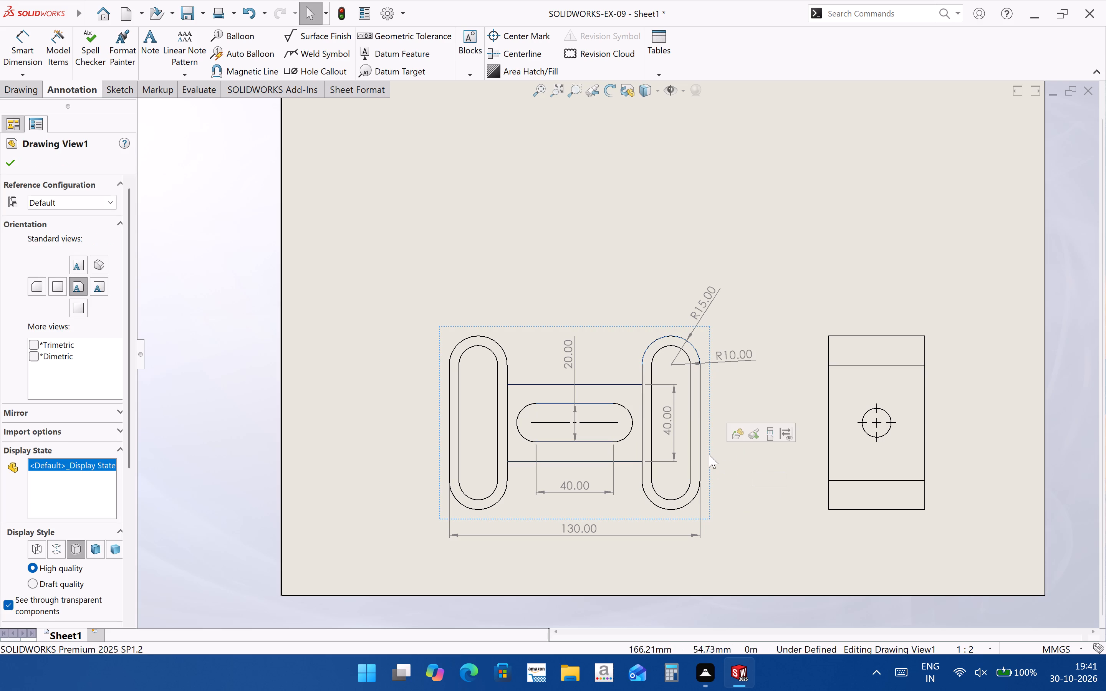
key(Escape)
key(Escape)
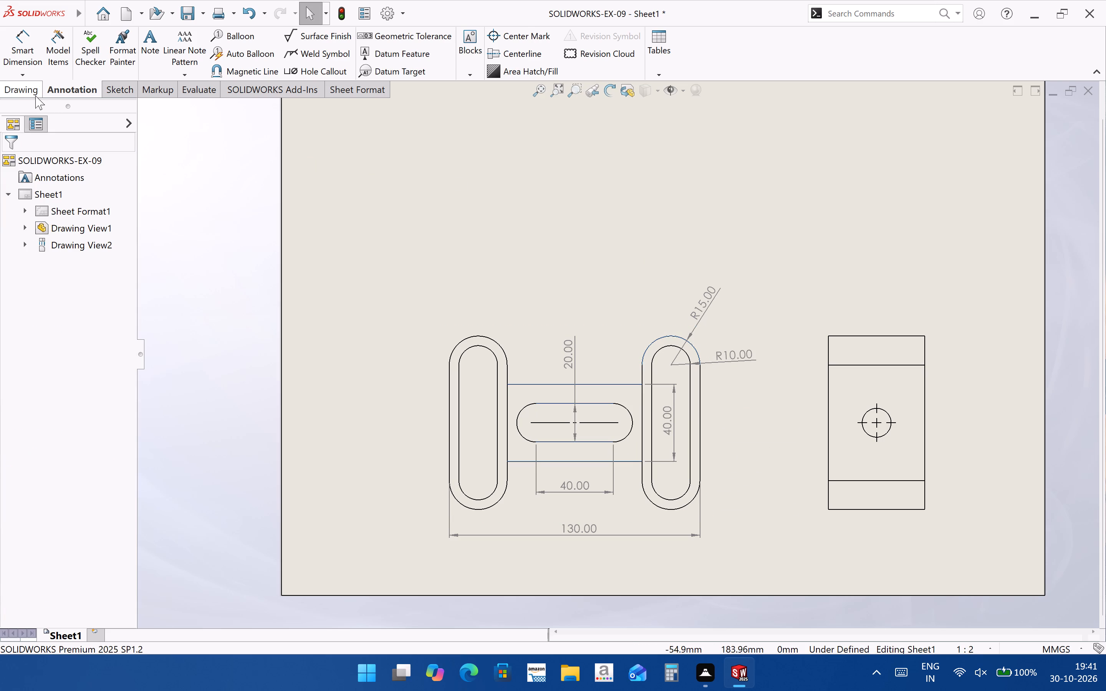
Create a section view of the front view with a horizontal cutting line through the middle slot's centre, placing it above the front view.
click(35, 96)
click(116, 55)
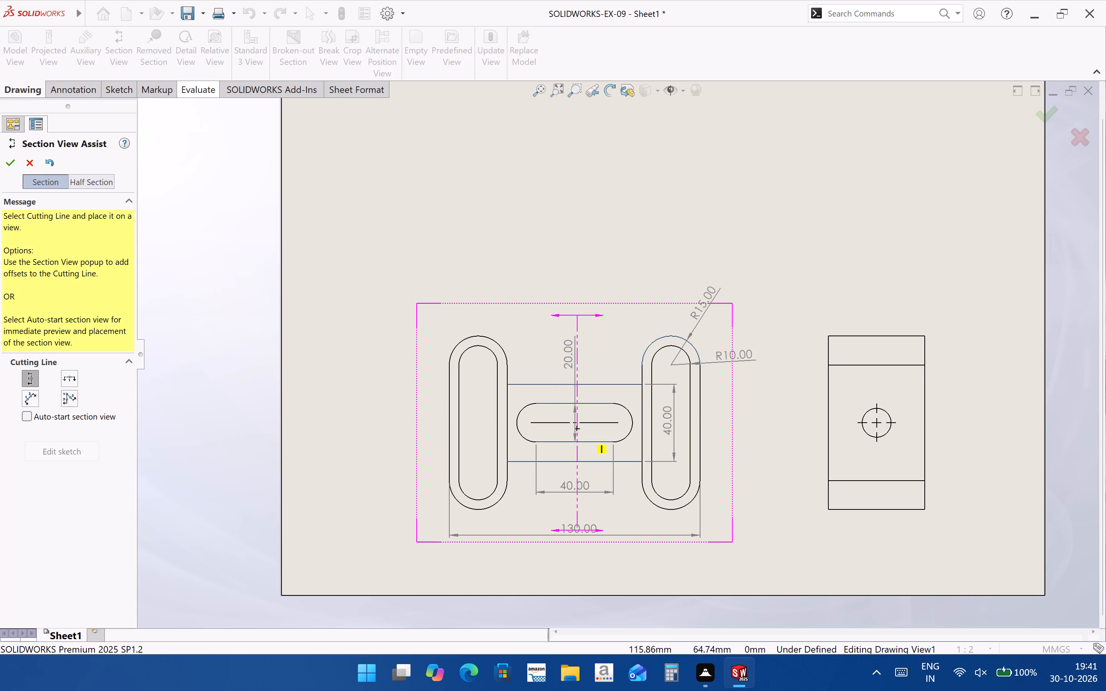
click(68, 382)
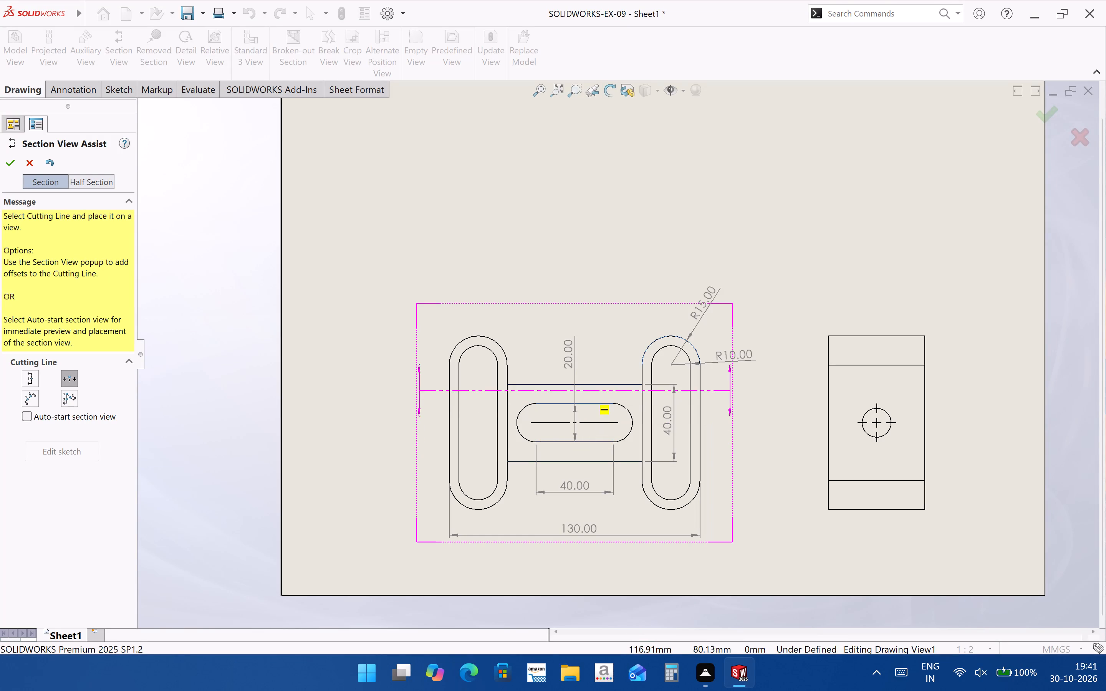
click(574, 423)
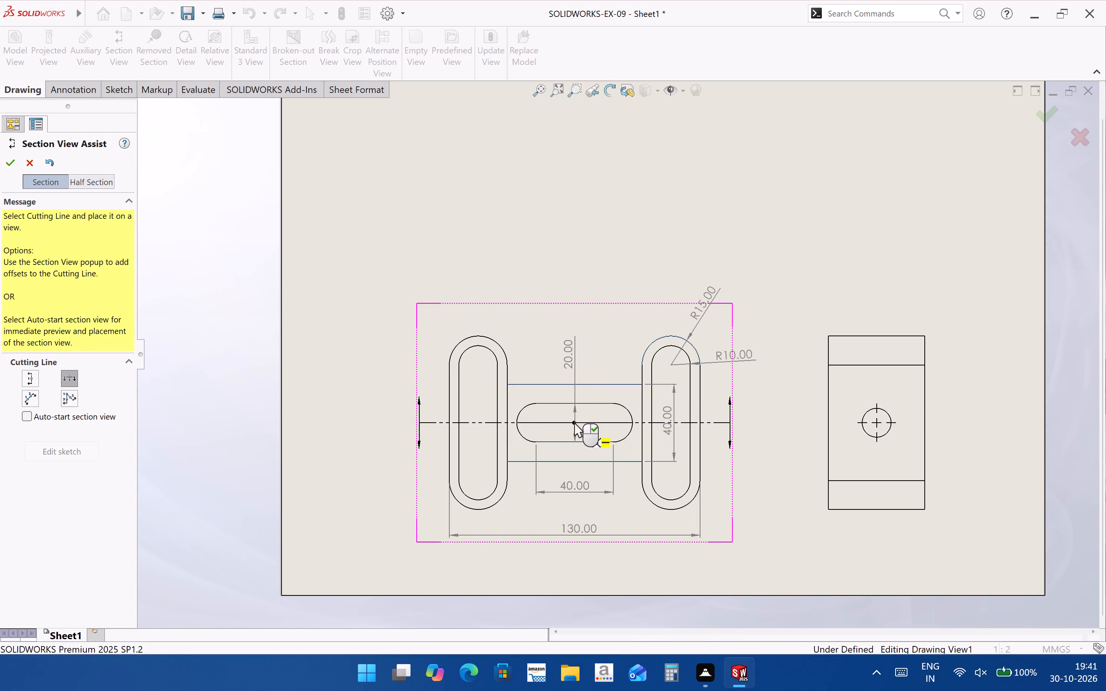
click(655, 438)
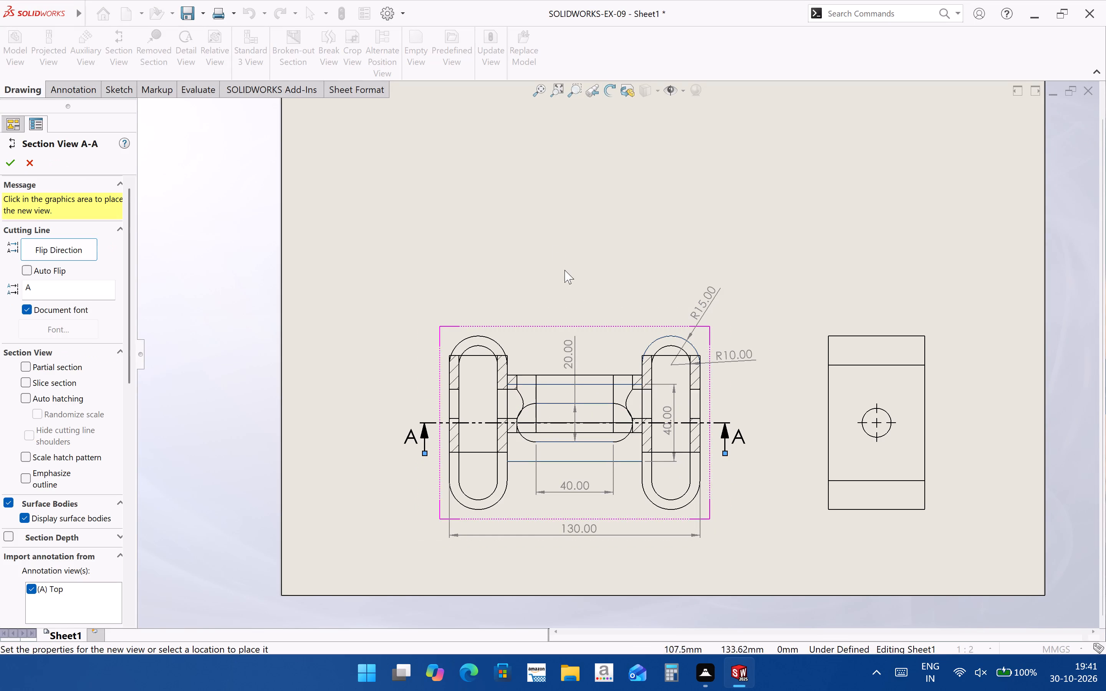
scroll(600, 293, up, 2)
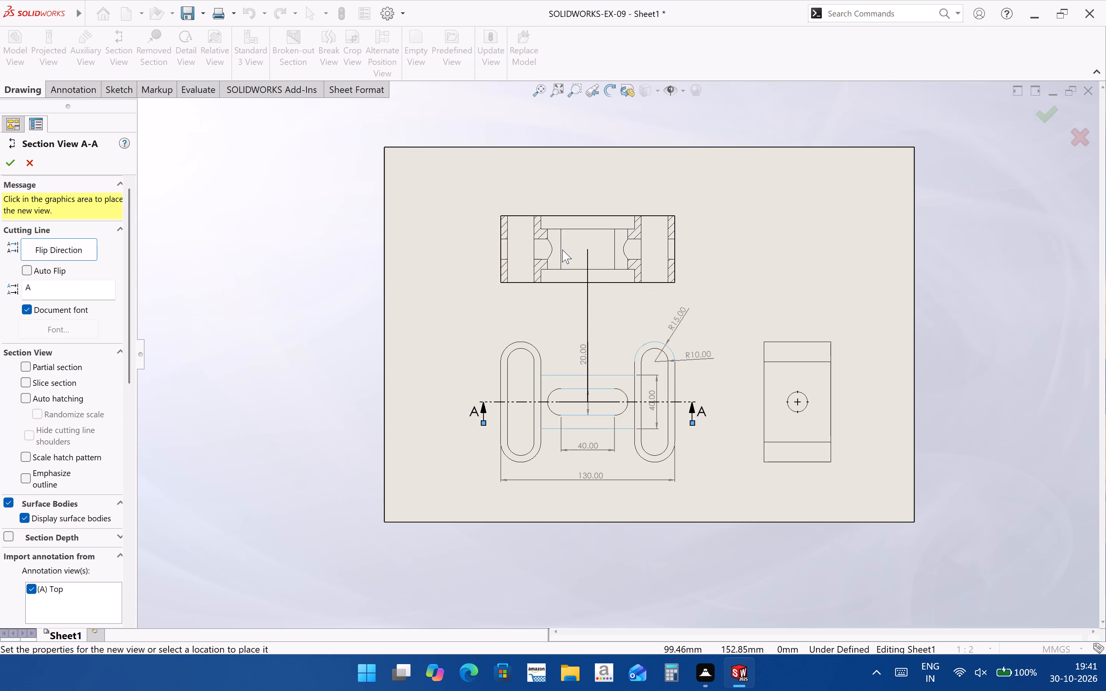
click(562, 250)
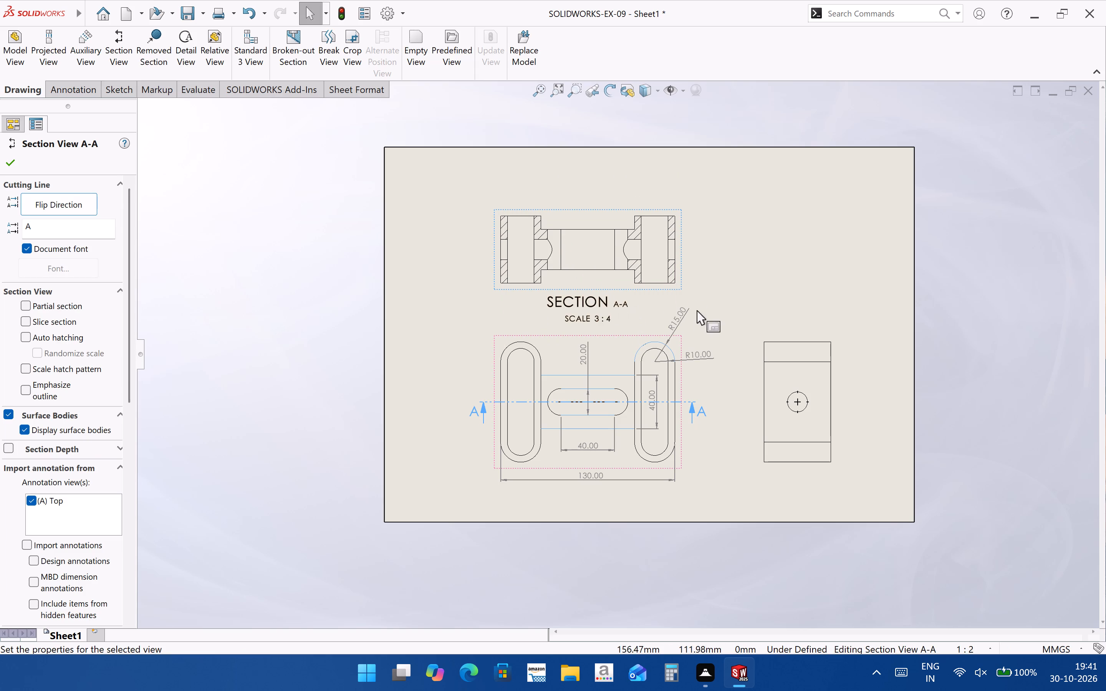
Move the section view slightly higher on the sheet, farther from the front view.
drag(681, 216, 680, 198)
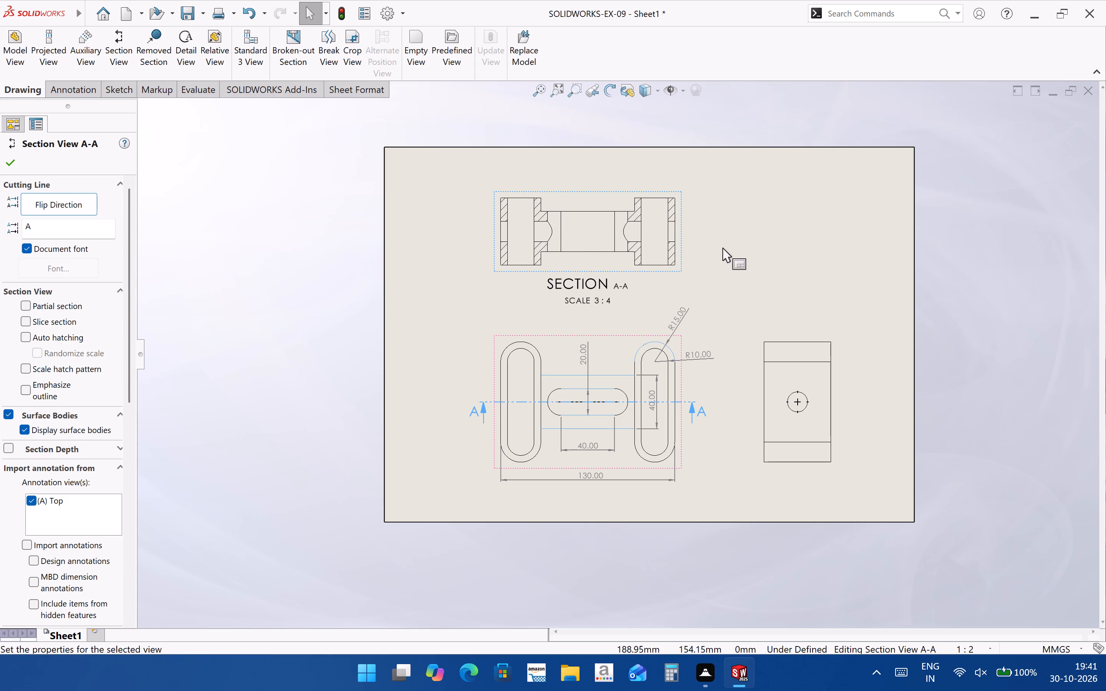
click(722, 248)
Use Smart Dimension to dimension the right-hand slot's width in the section view, placing the value above the view.
scroll(582, 495, up, 1)
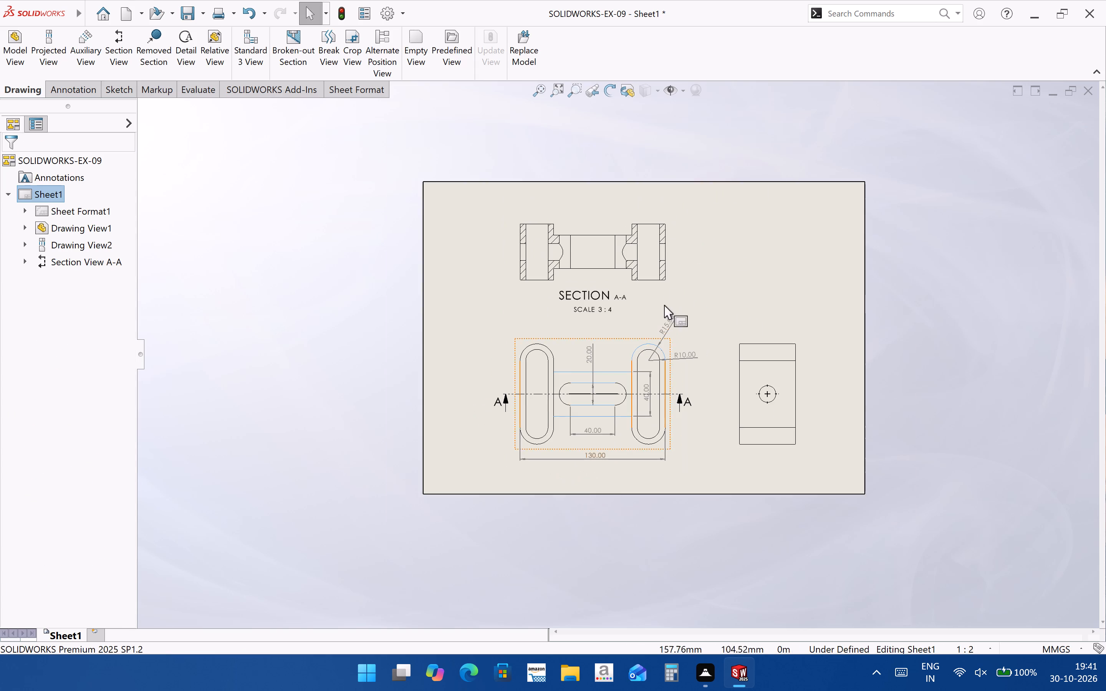
scroll(673, 272, down, 1)
scroll(684, 326, down, 2)
click(118, 101)
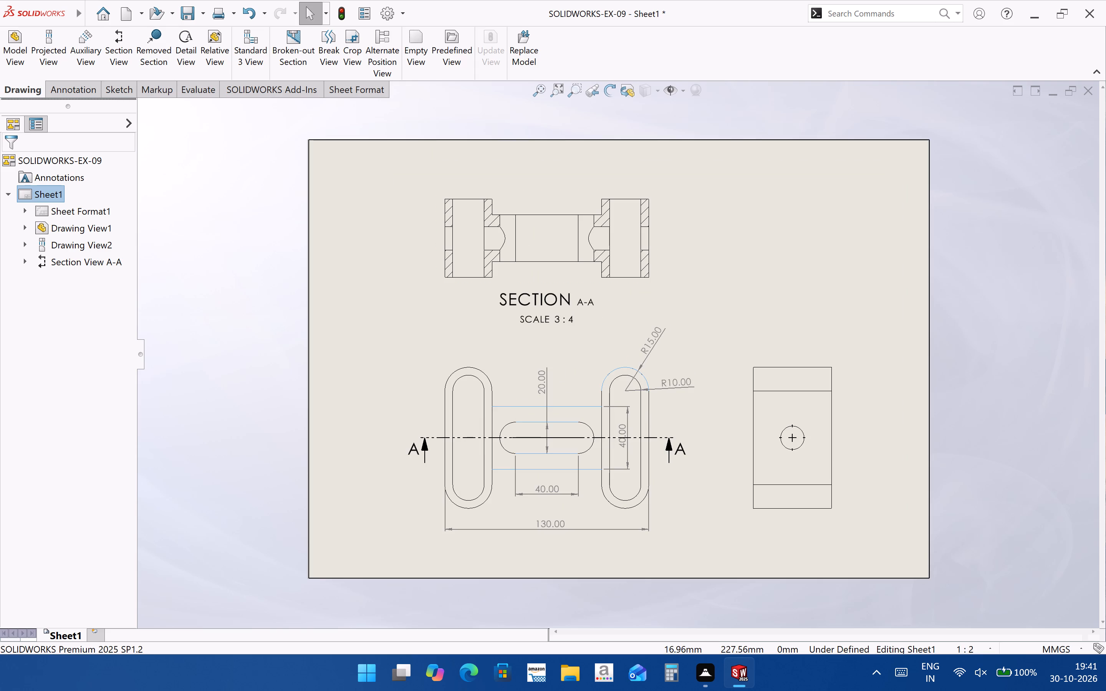
click(122, 91)
click(23, 39)
scroll(615, 211, down, 2)
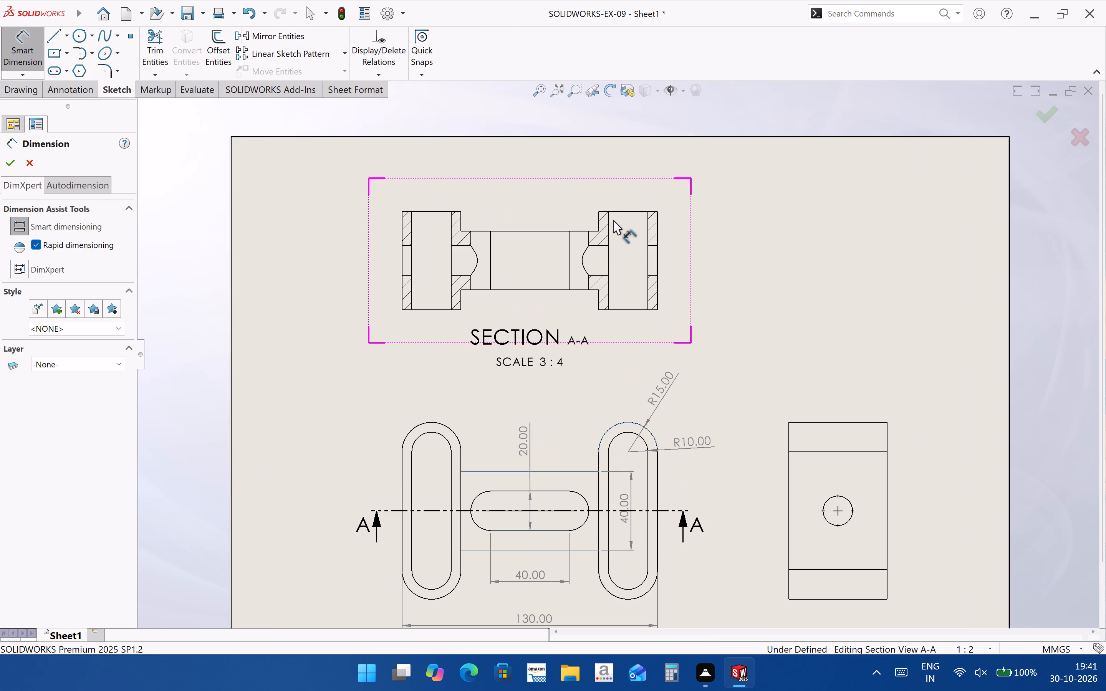
click(609, 223)
click(647, 226)
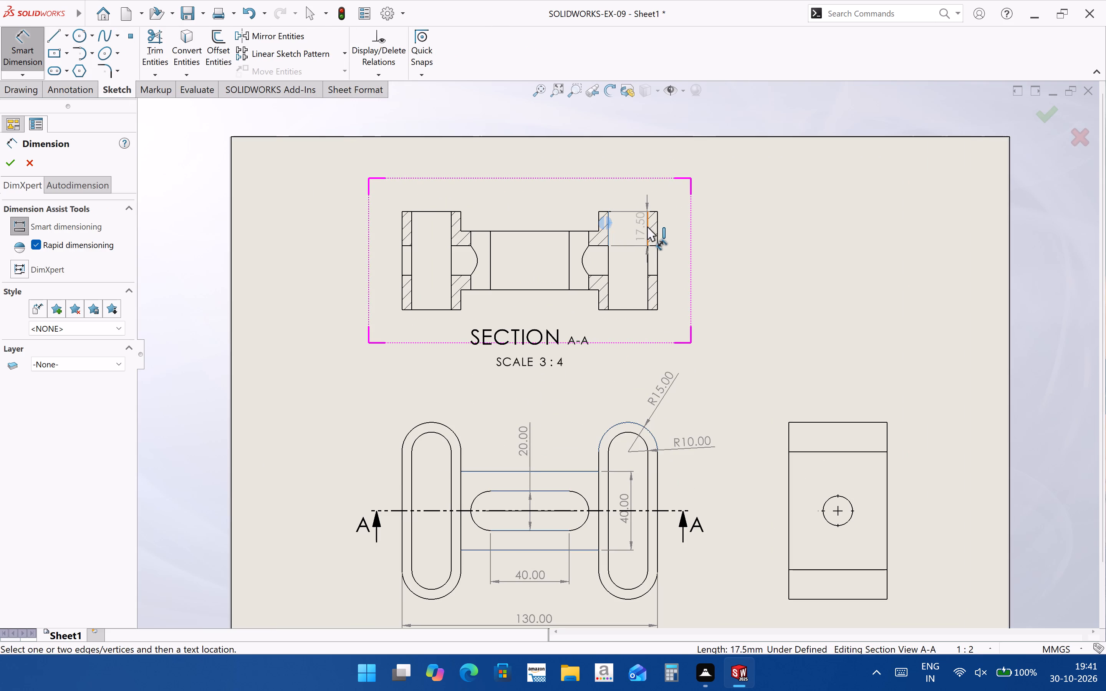
click(629, 190)
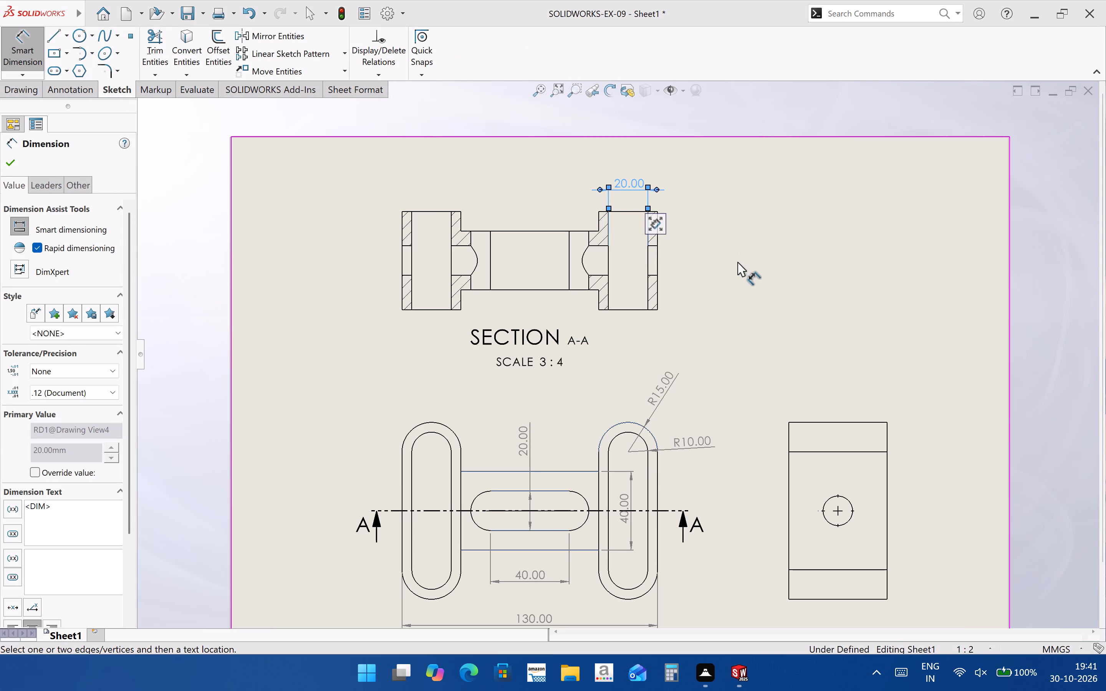
key(Escape)
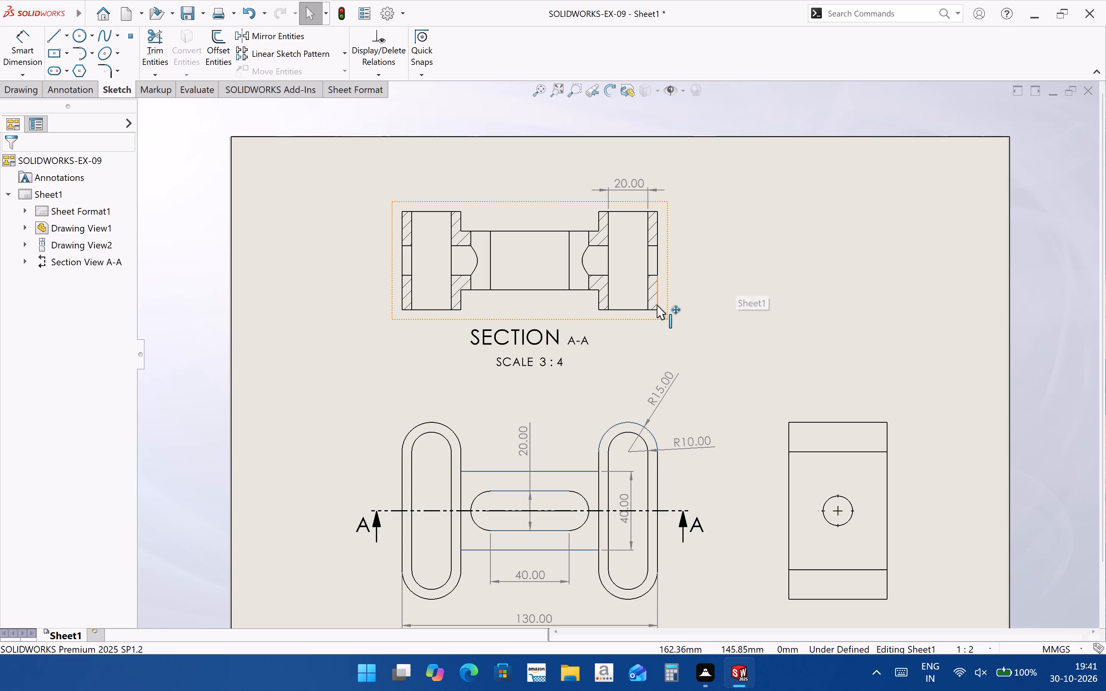
Dimension the cross hole's diameter at the right-hand wall of the section view, placing the value outside that wall.
scroll(653, 250, down, 1)
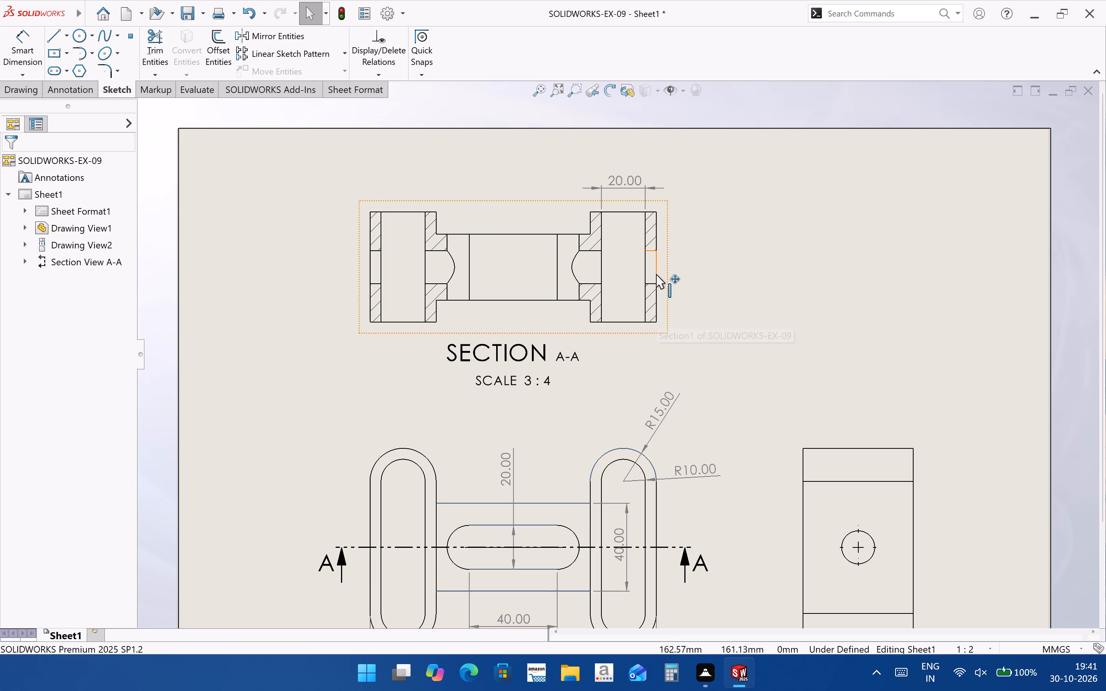
click(26, 39)
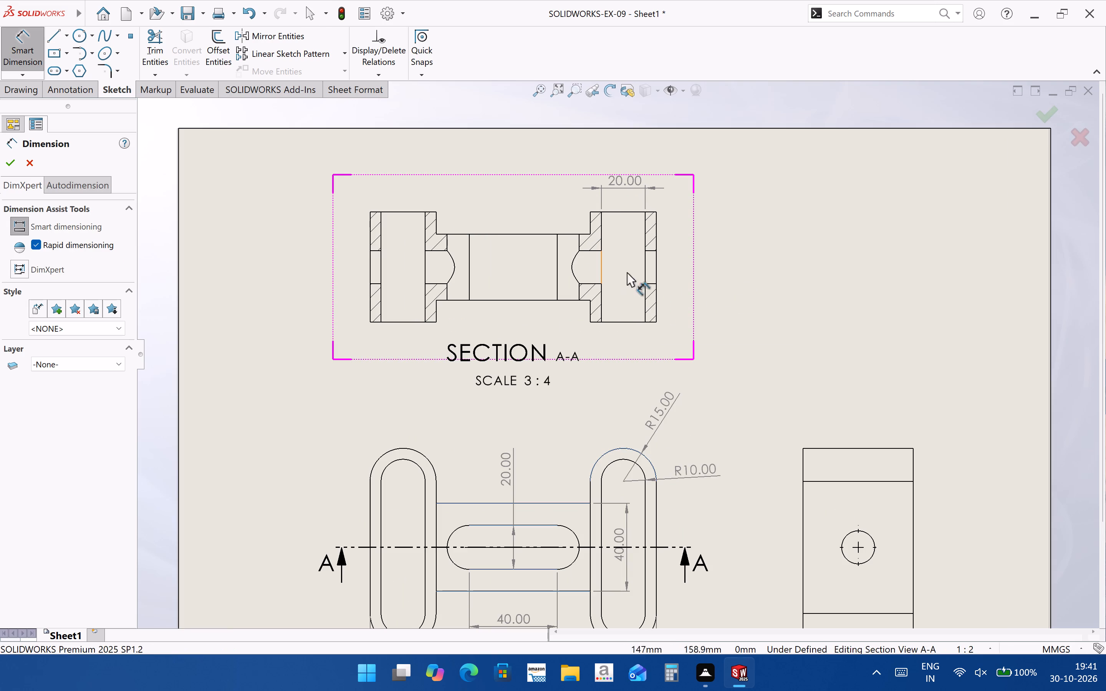
click(652, 251)
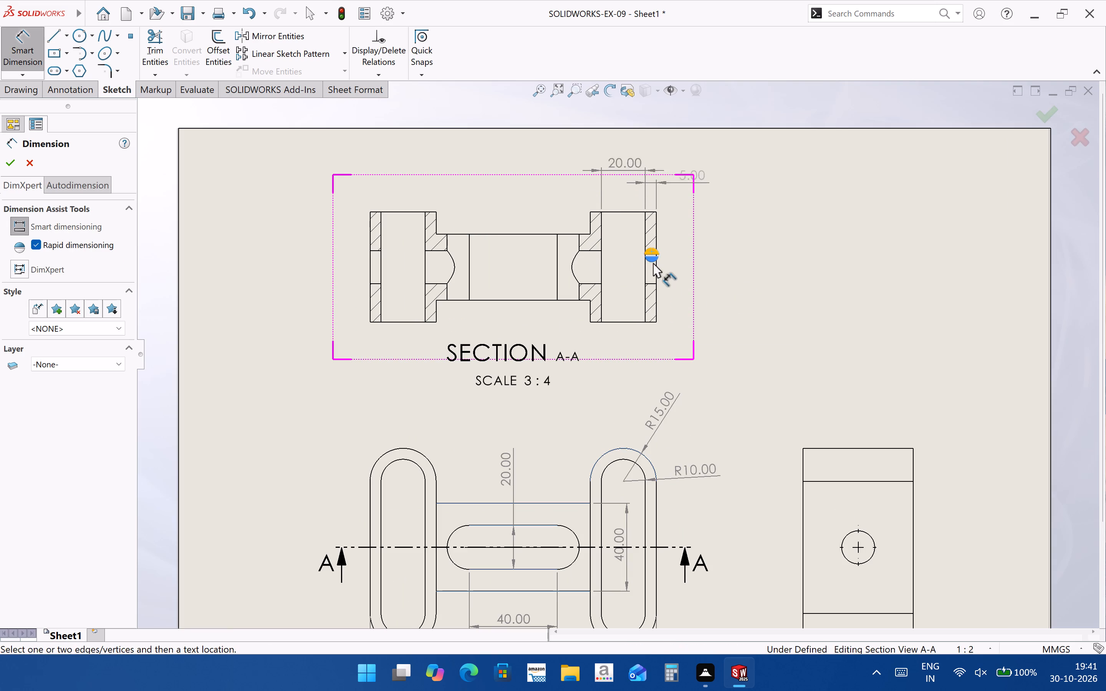
click(652, 284)
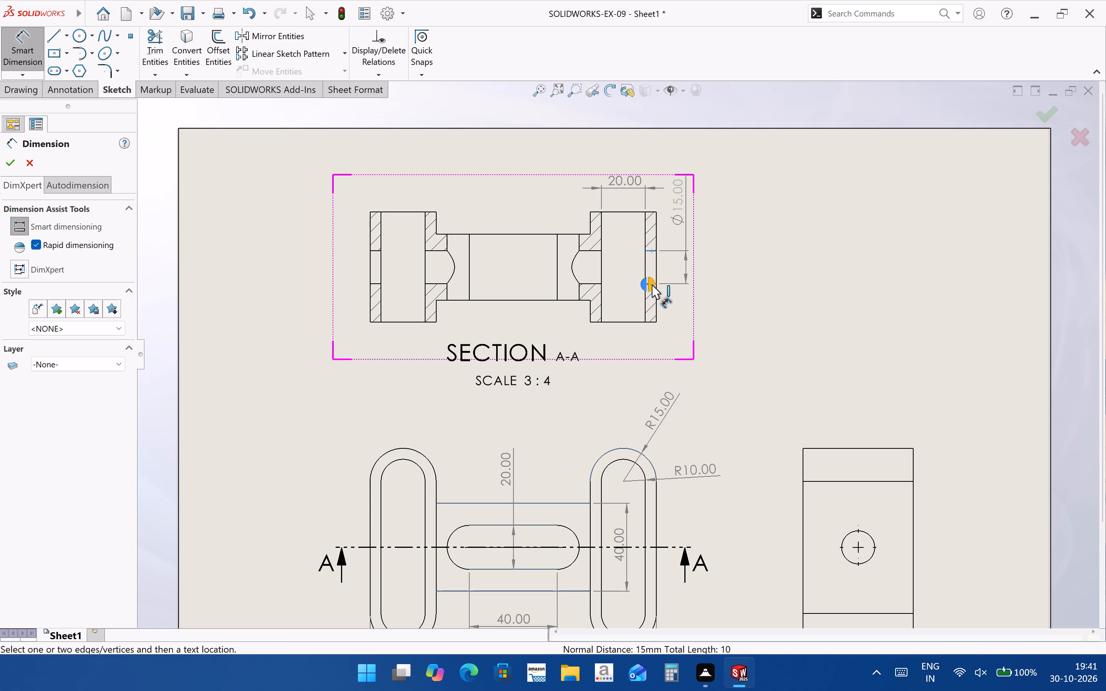
click(693, 223)
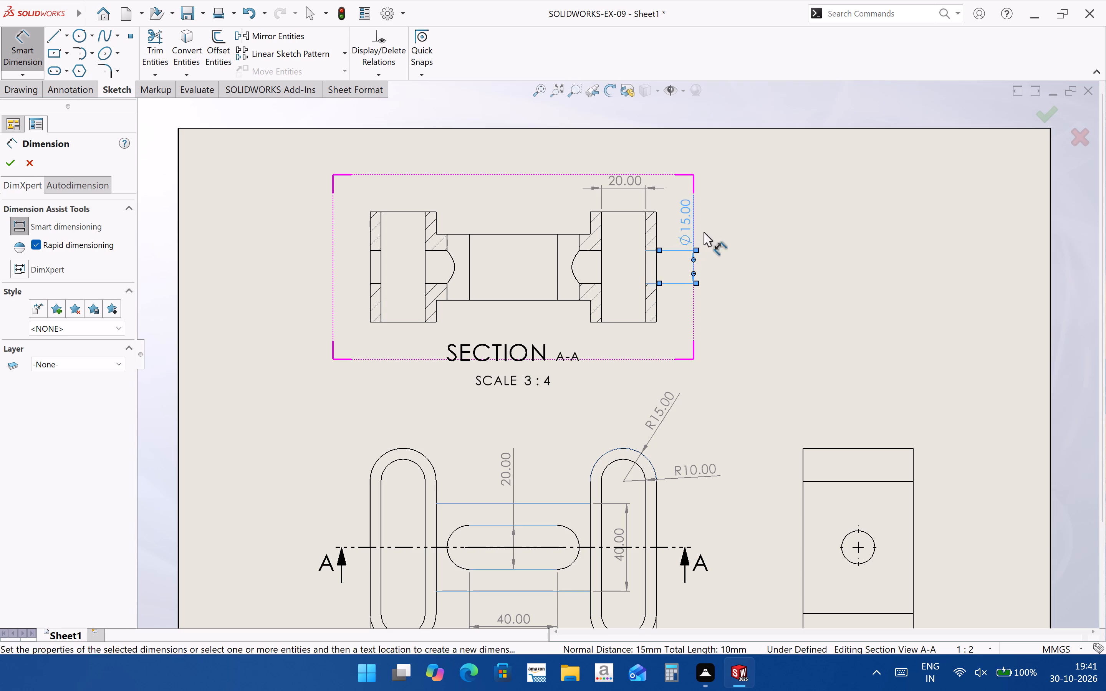
click(739, 266)
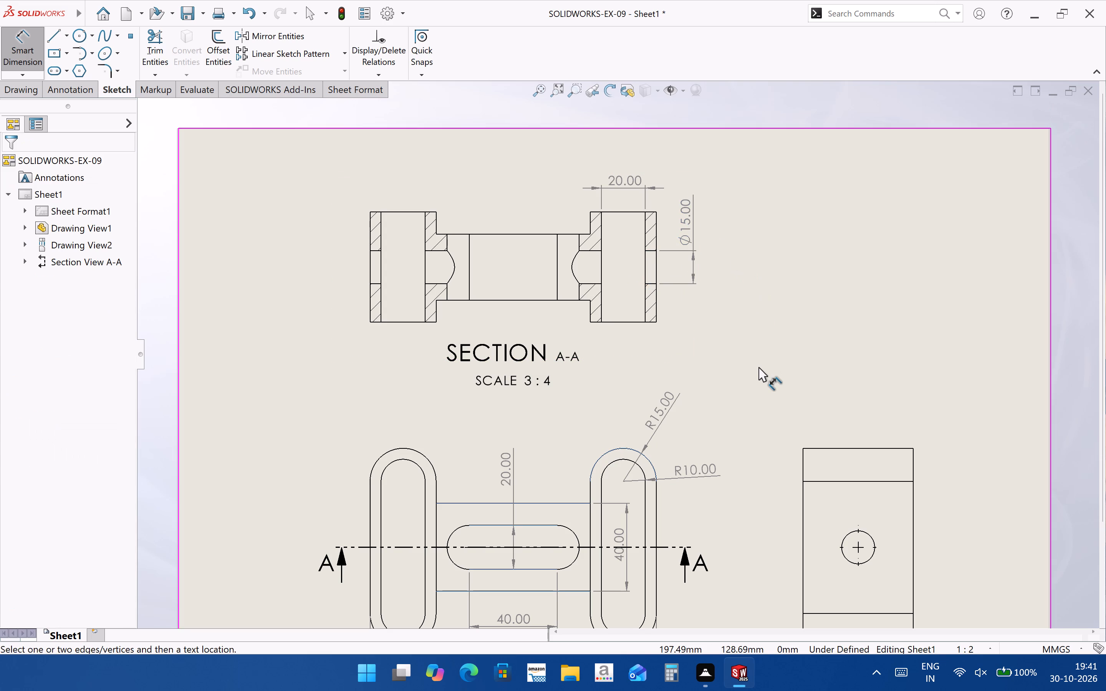
Dimension the left-hand end block's full height in the section view, placing the value to the left of the block.
click(396, 211)
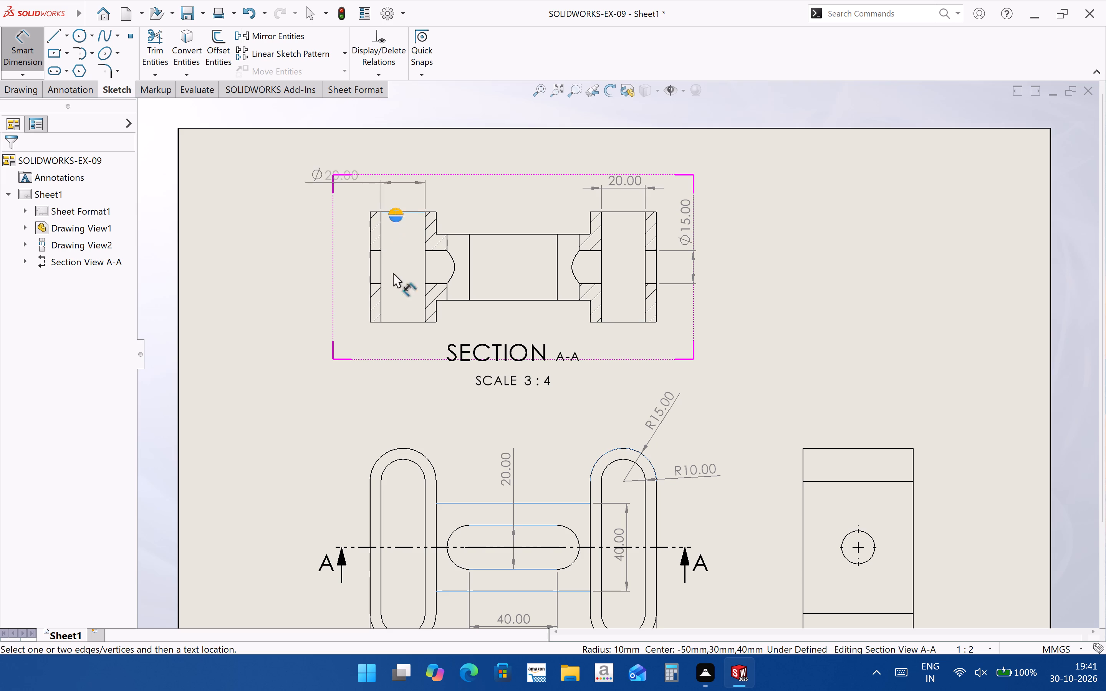
click(402, 321)
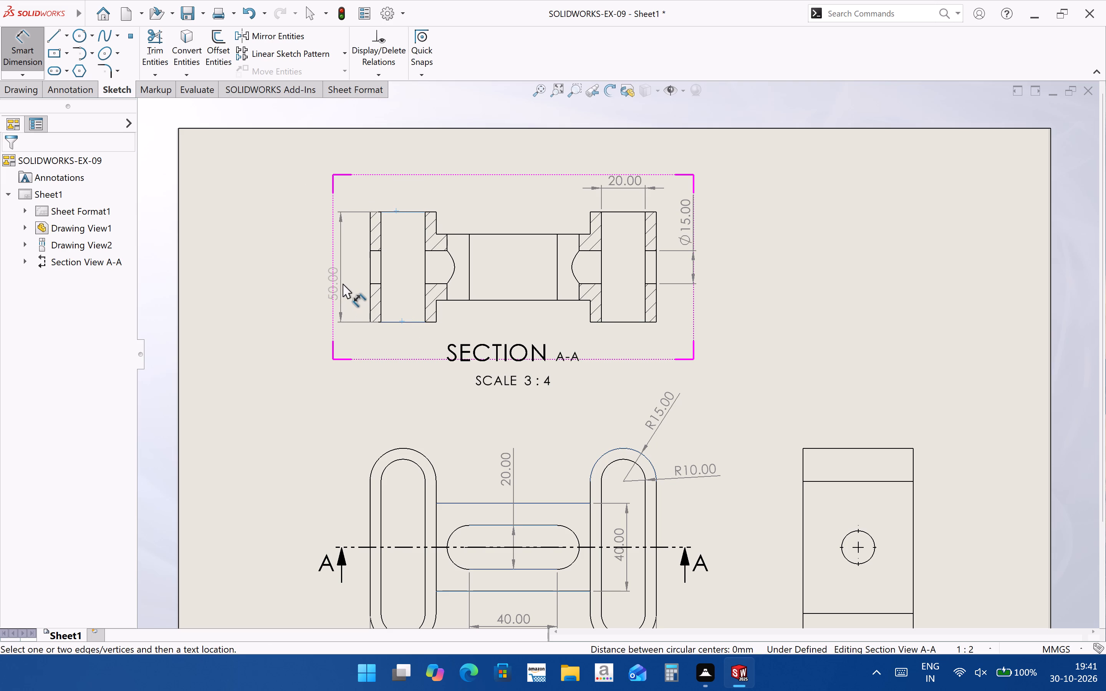
click(344, 268)
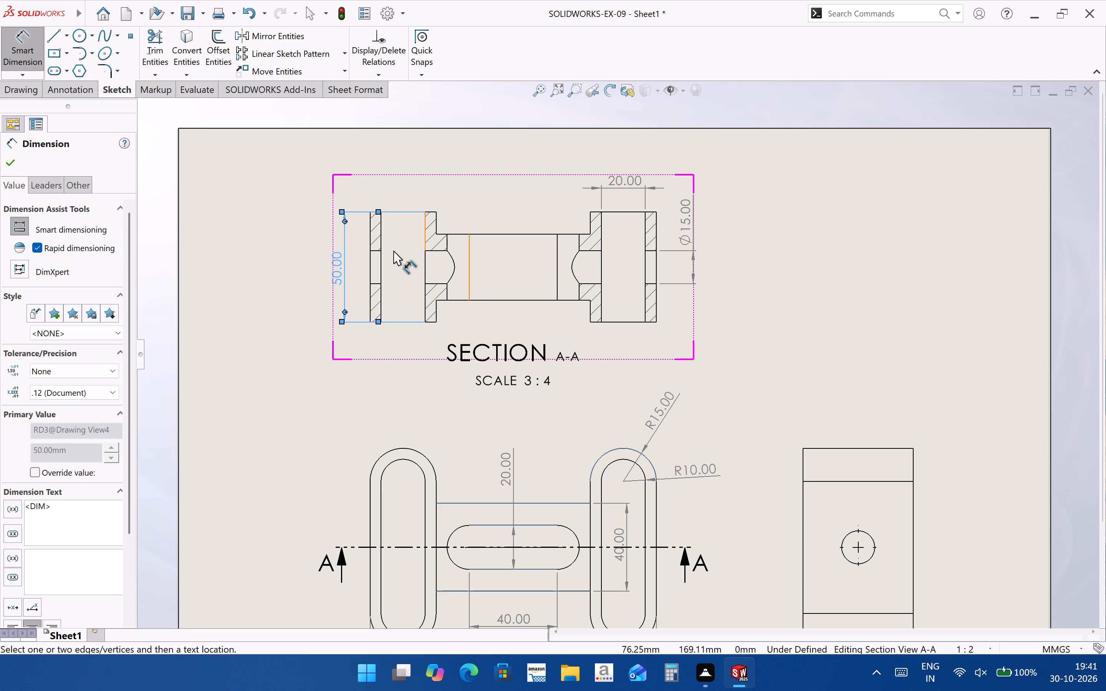
key(Escape)
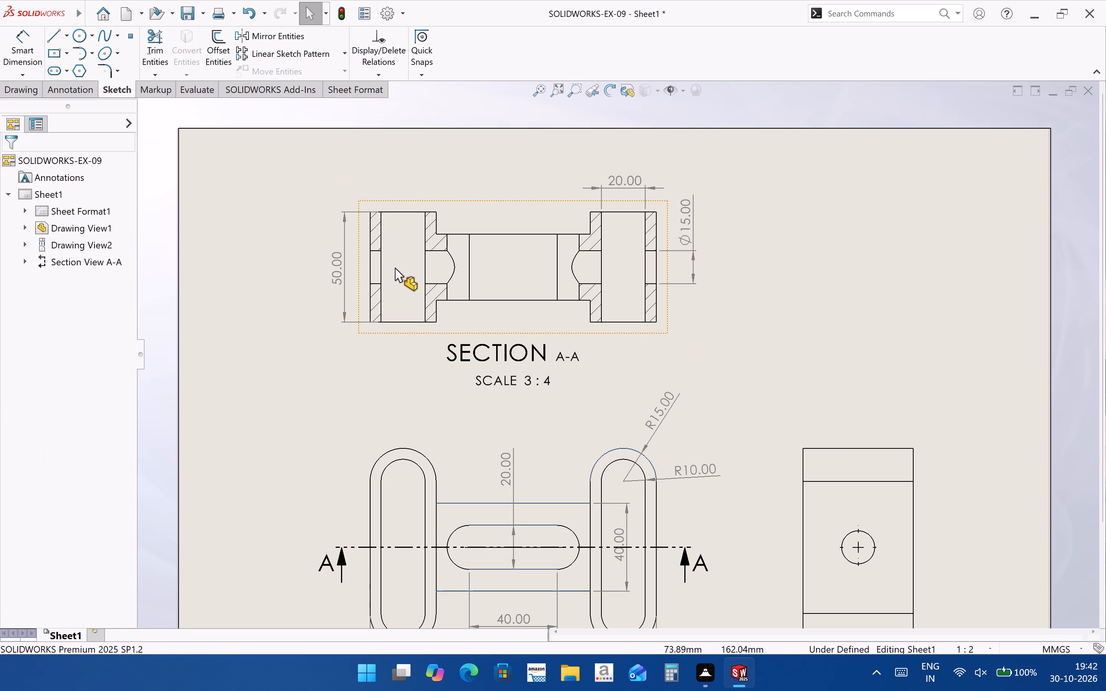
Dimension the left-hand slot's width between its inner walls in the section view, placing the value above the view.
click(14, 41)
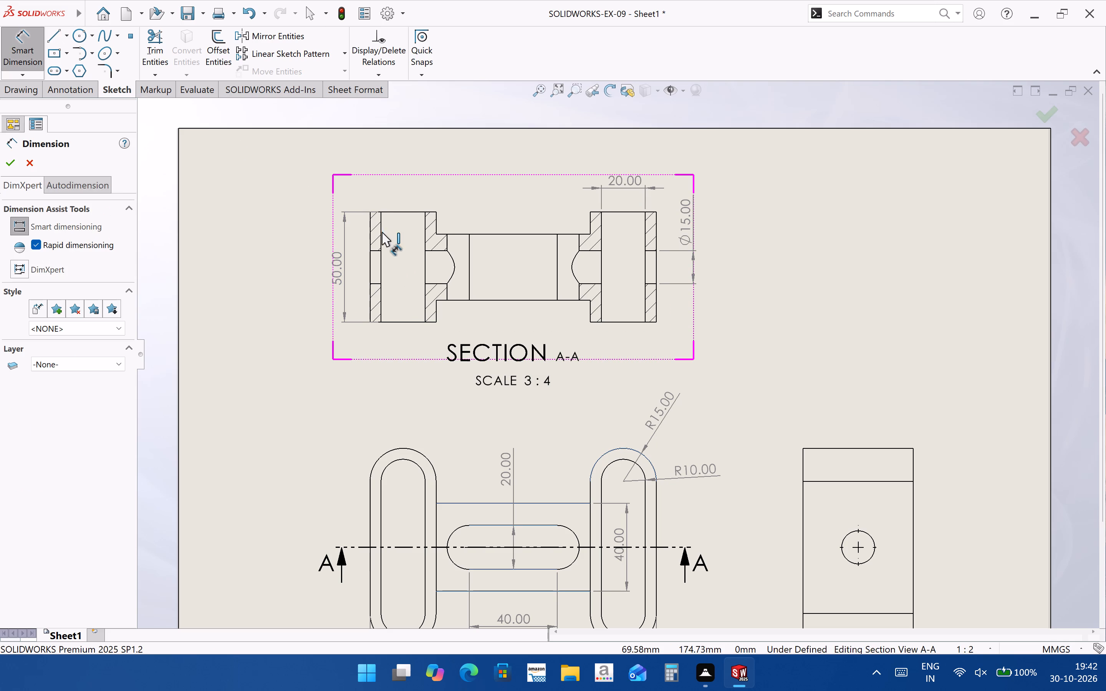
click(381, 232)
click(425, 227)
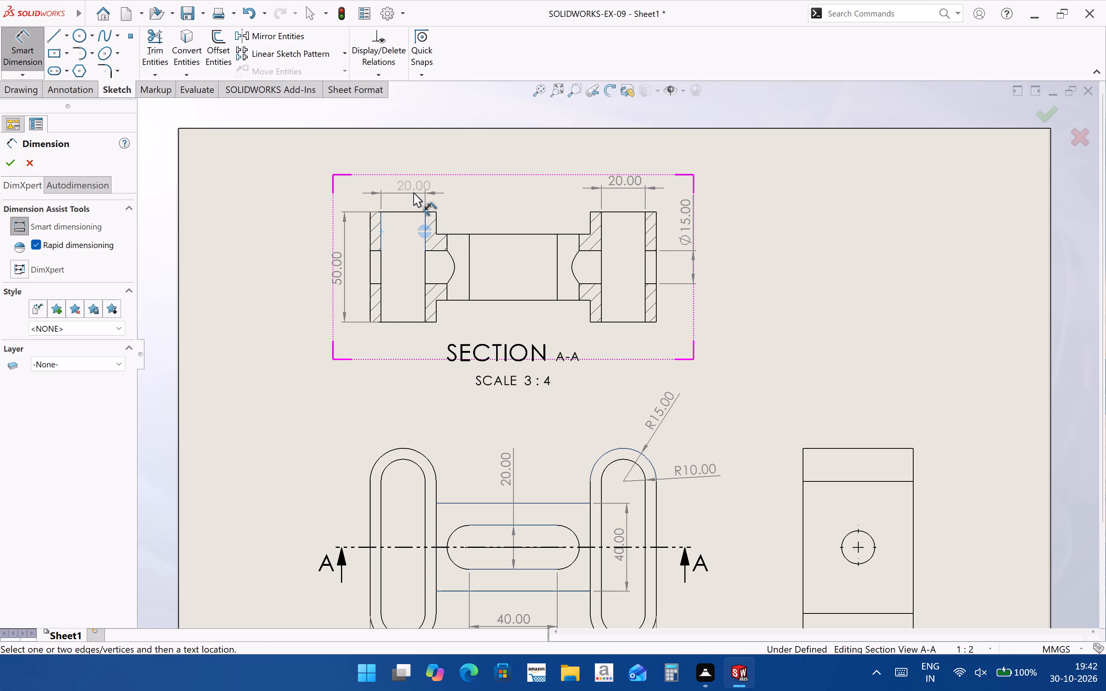
click(404, 192)
key(Escape)
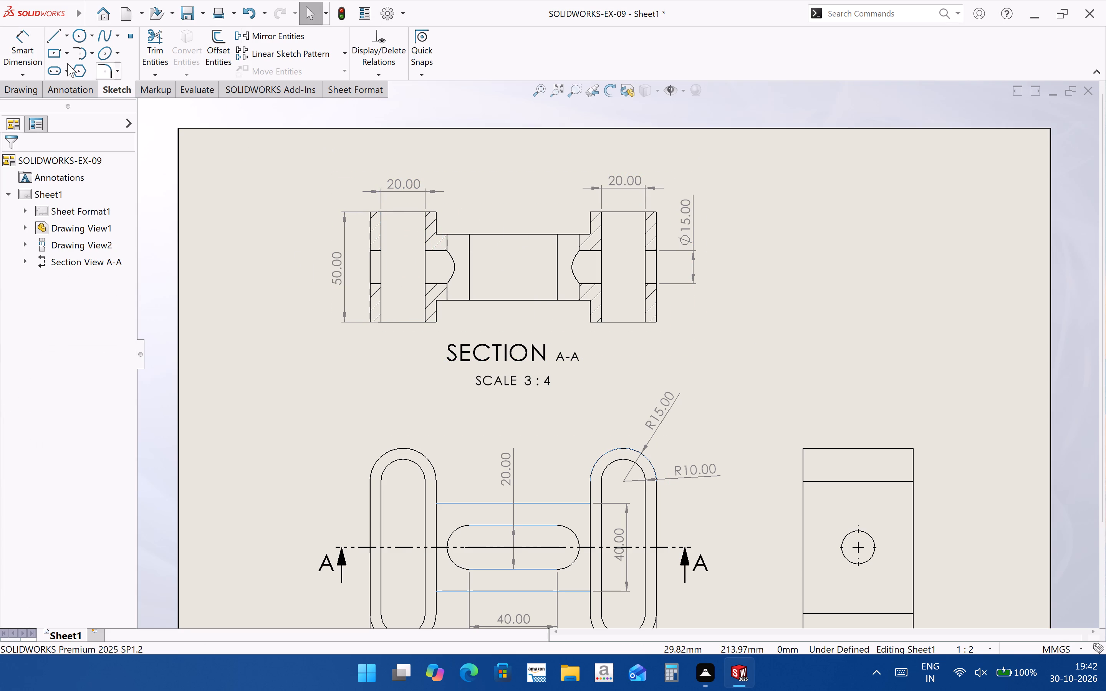
Dimension the connecting bar's thickness between its upper and lower edges in the section view, placing the value inside the bar.
click(14, 48)
click(510, 234)
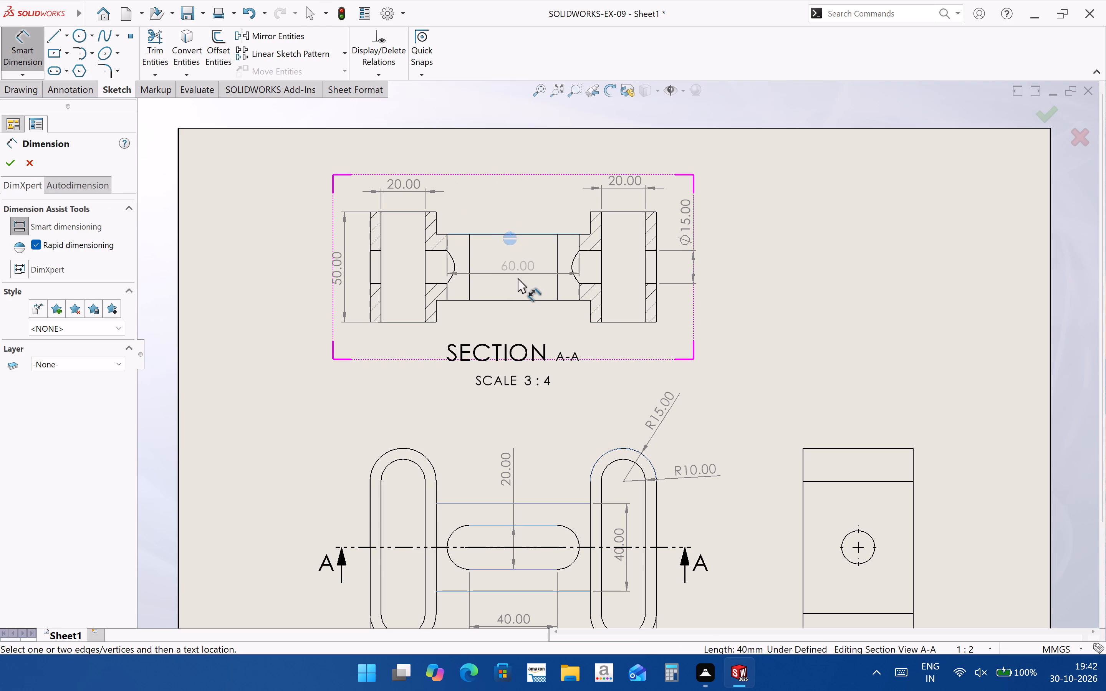
click(519, 299)
click(514, 266)
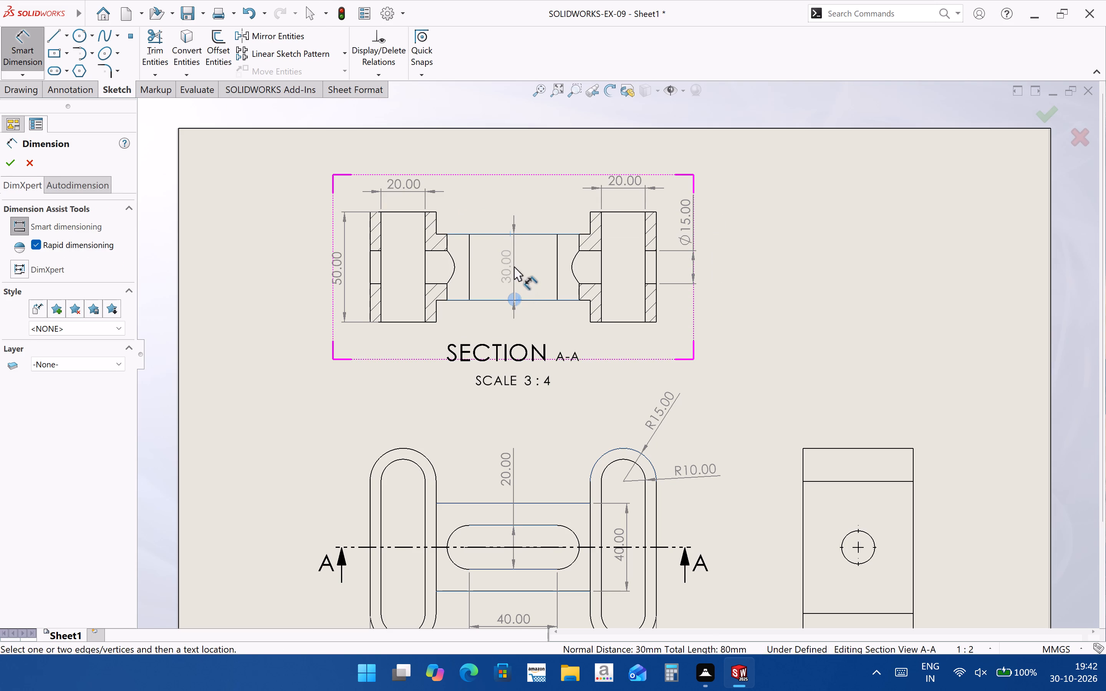
key(Escape)
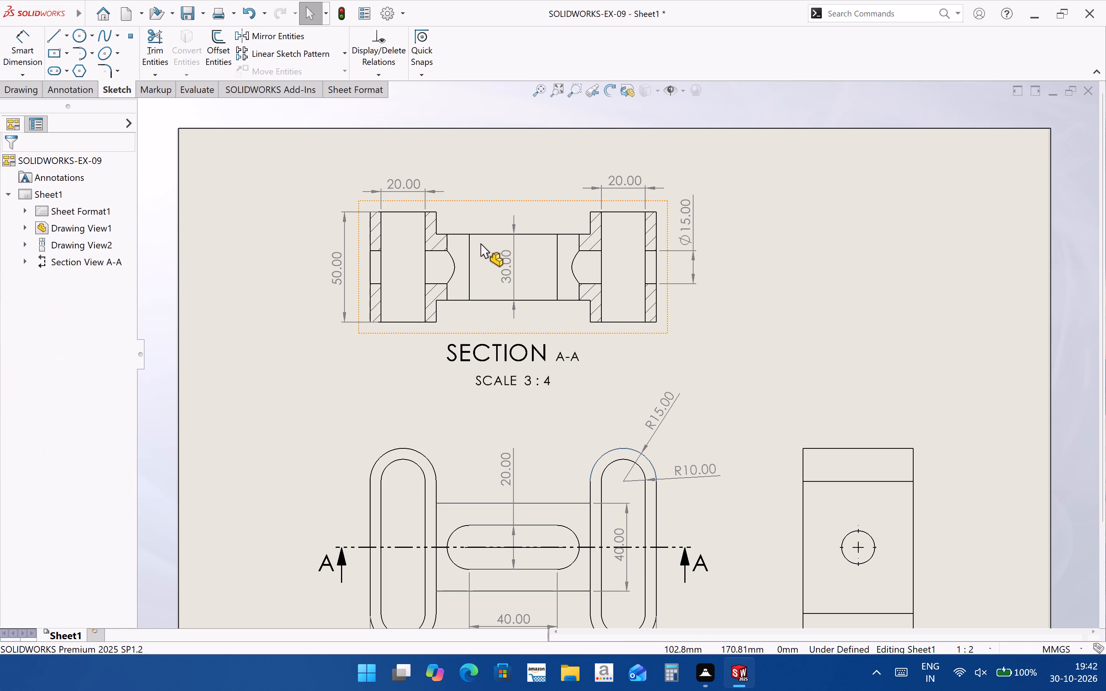
Dimension the distance between the two end blocks' facing sides in the section view, placing the value above the connecting bar.
click(18, 53)
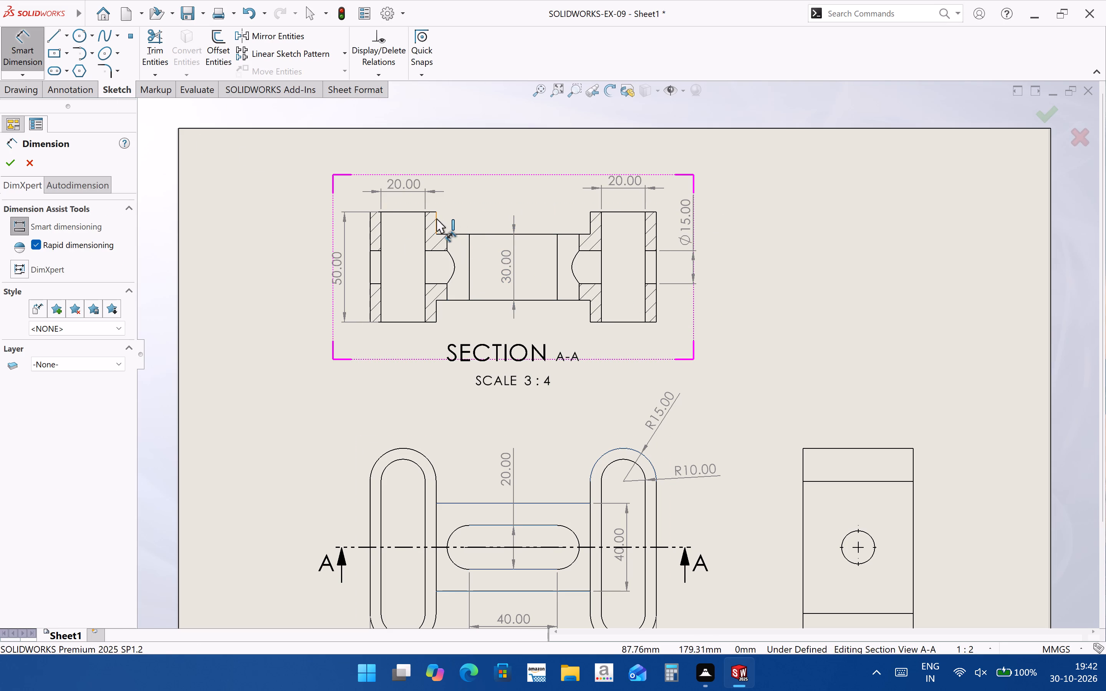
click(436, 218)
click(591, 226)
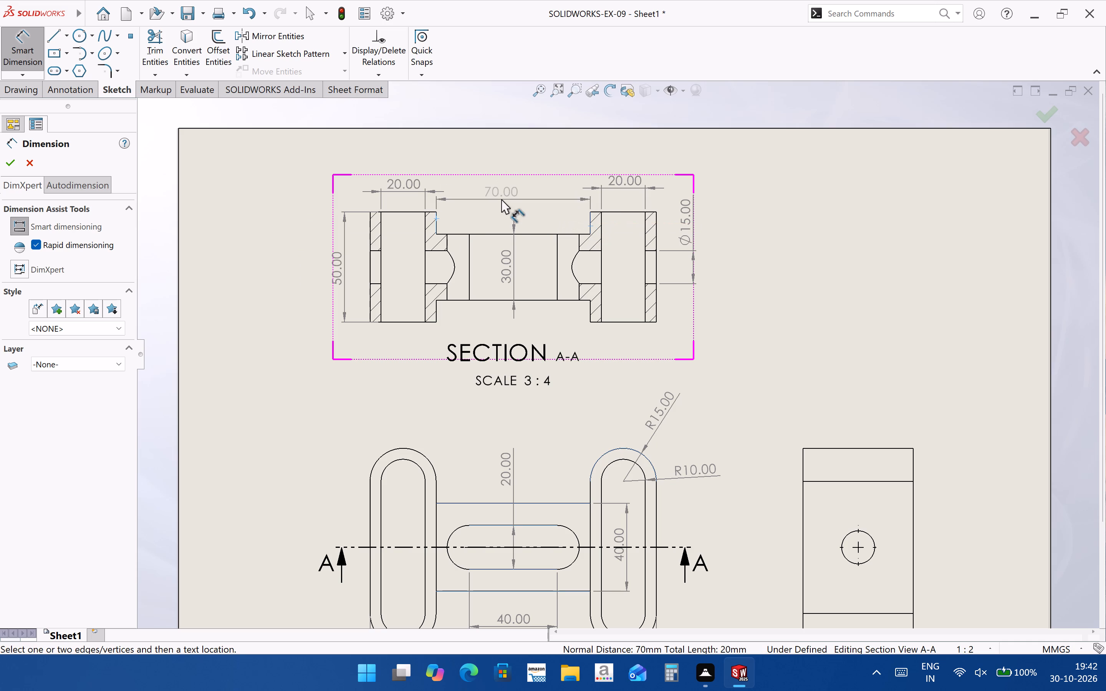
click(516, 205)
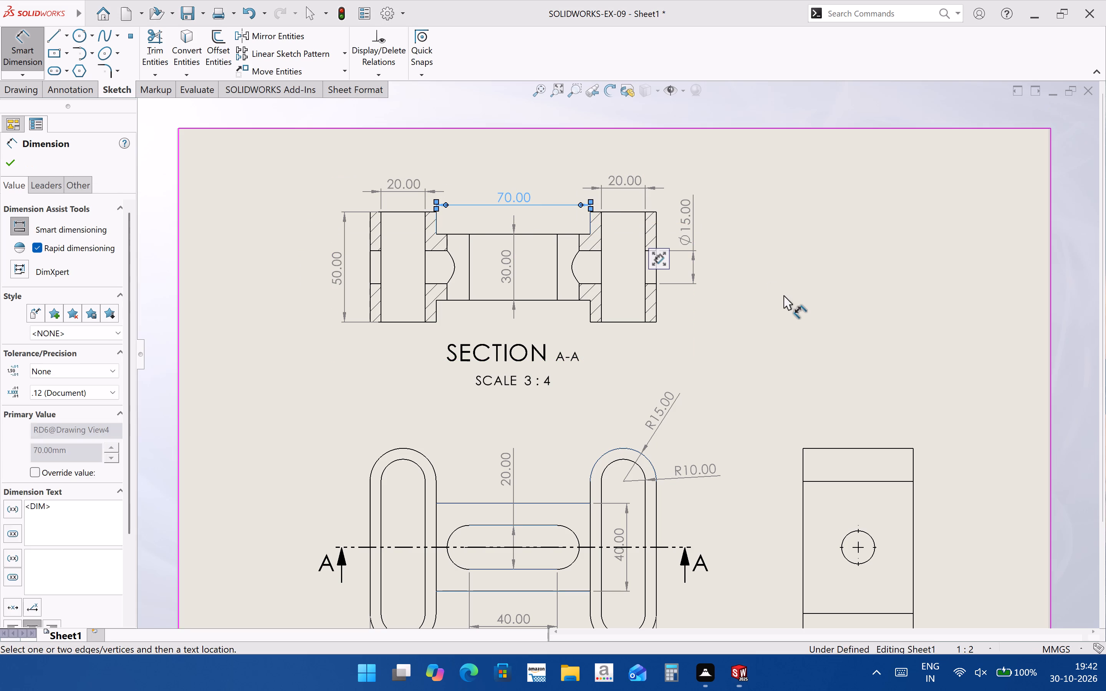
click(783, 295)
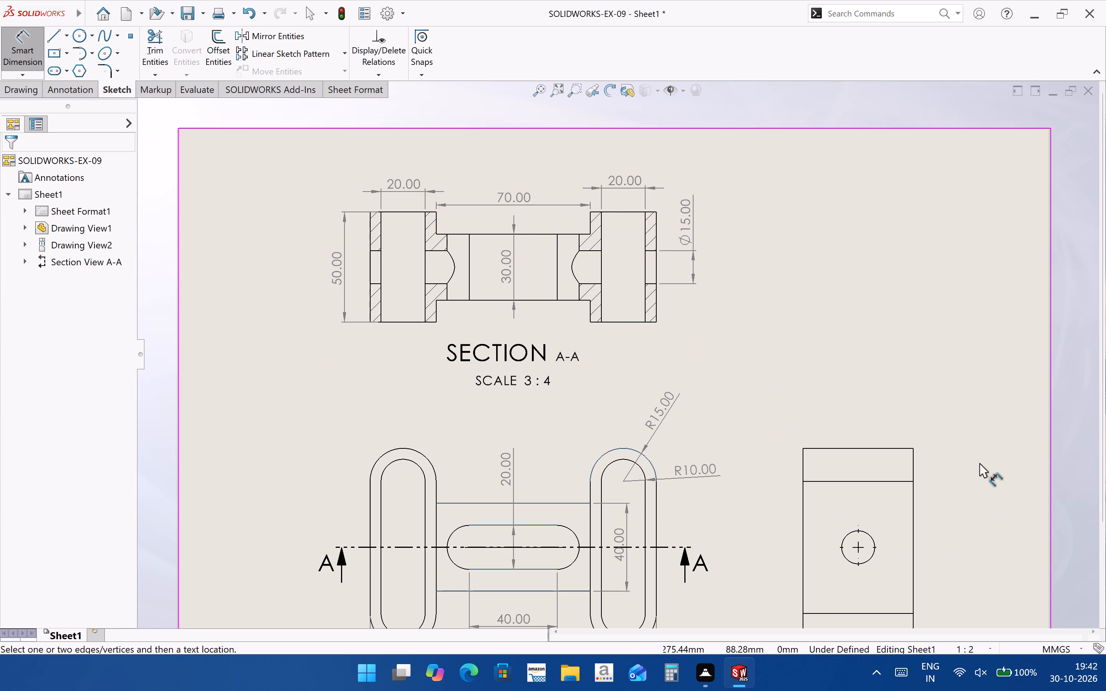
Dimension the offset between the connecting bar's lower edge and the right-hand end block's bottom in the section view, placing the value beside the block.
scroll(617, 320, down, 2)
click(576, 299)
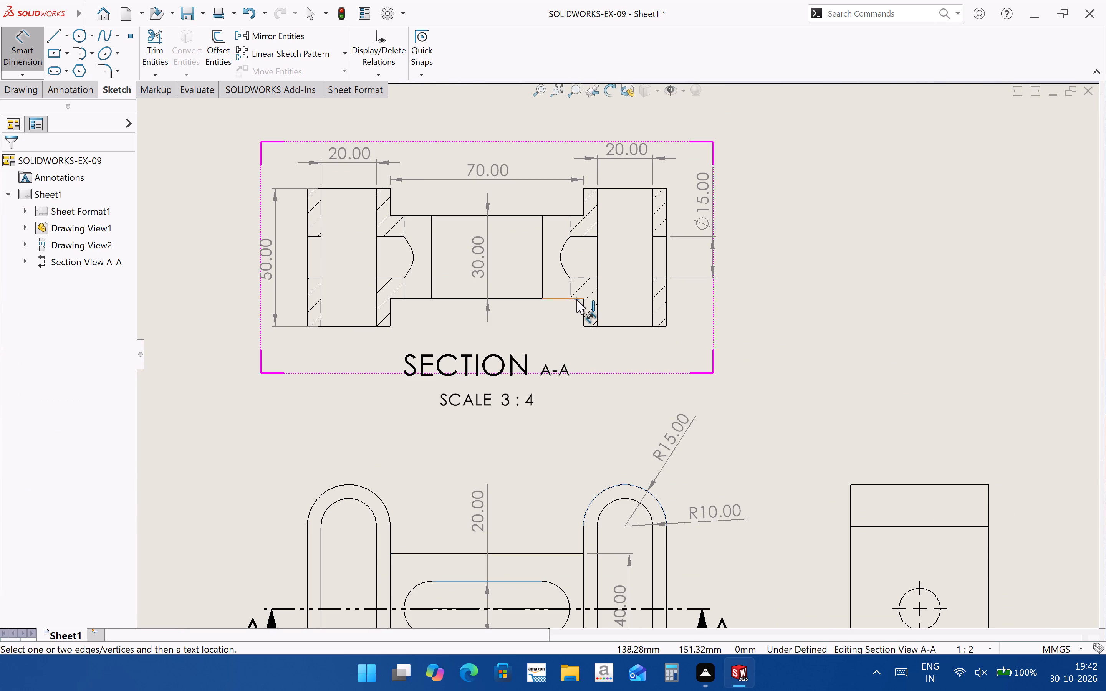
click(591, 326)
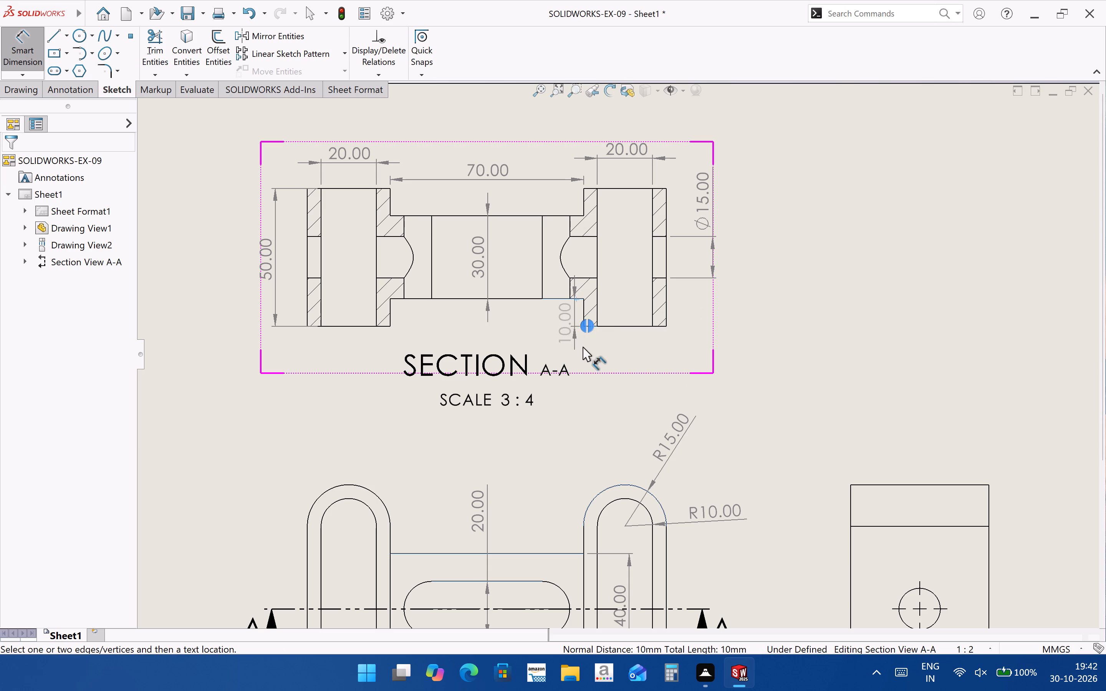
click(570, 327)
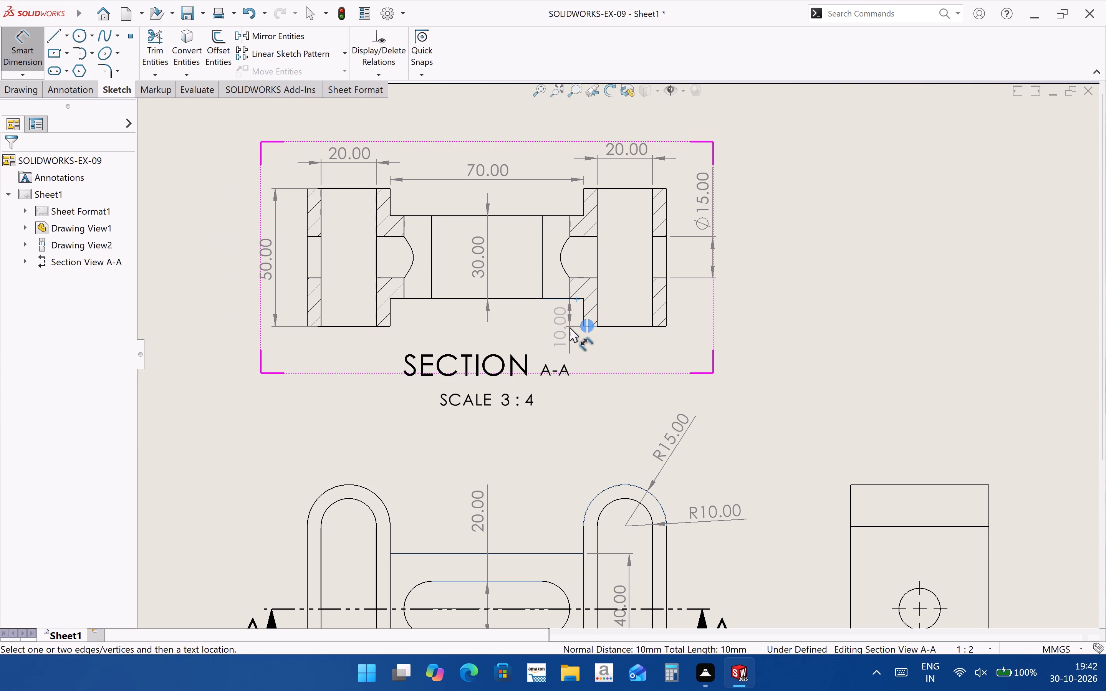
click(644, 366)
scroll(539, 413, up, 2)
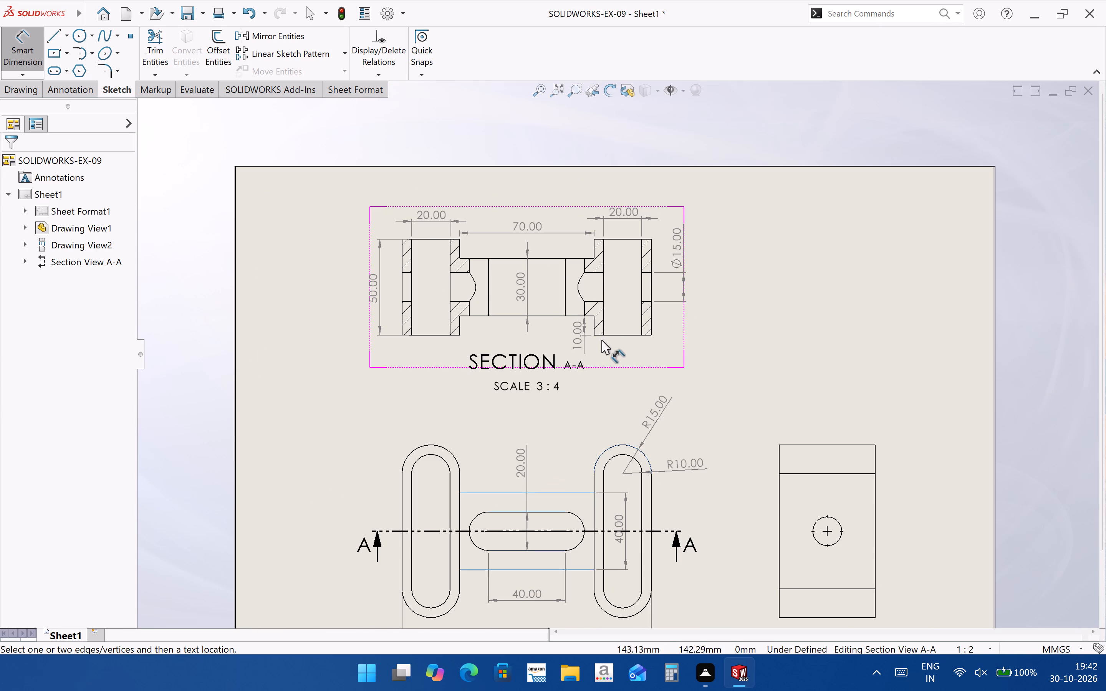
scroll(497, 361, up, 2)
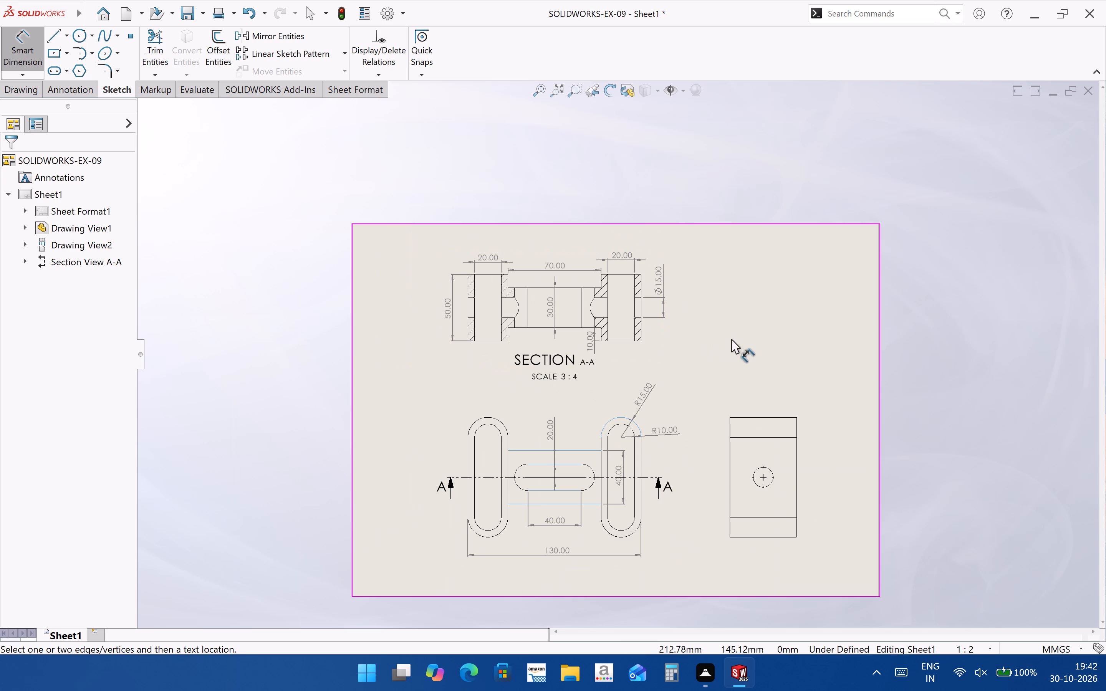
scroll(677, 367, up, 1)
scroll(795, 317, down, 2)
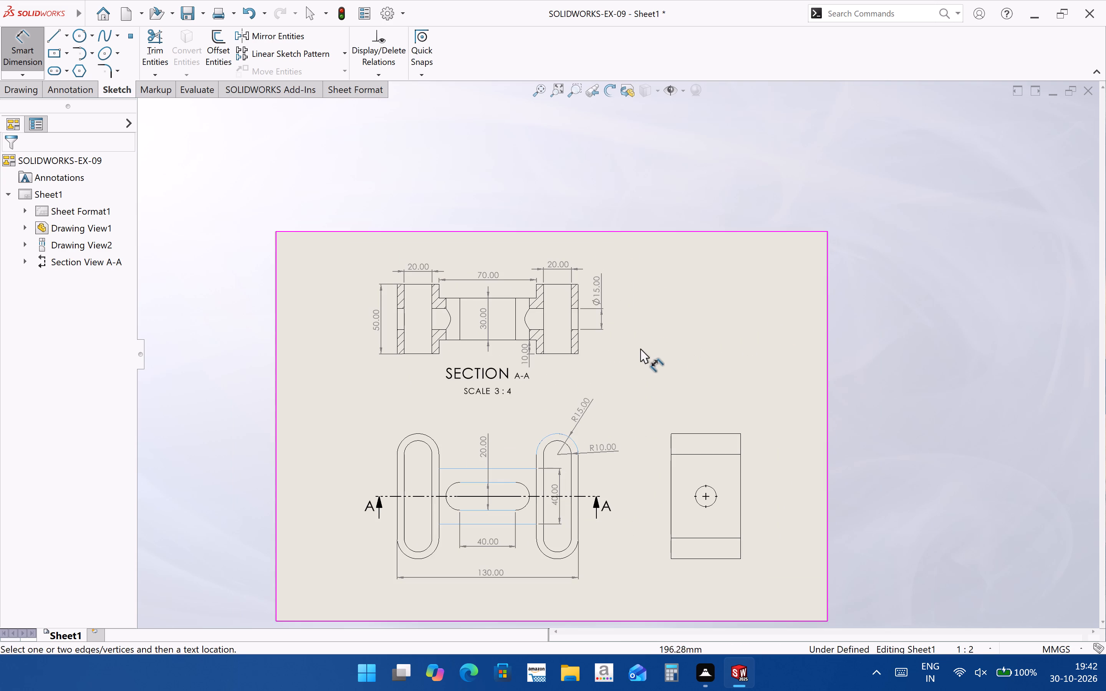
scroll(644, 354, down, 2)
key(Escape)
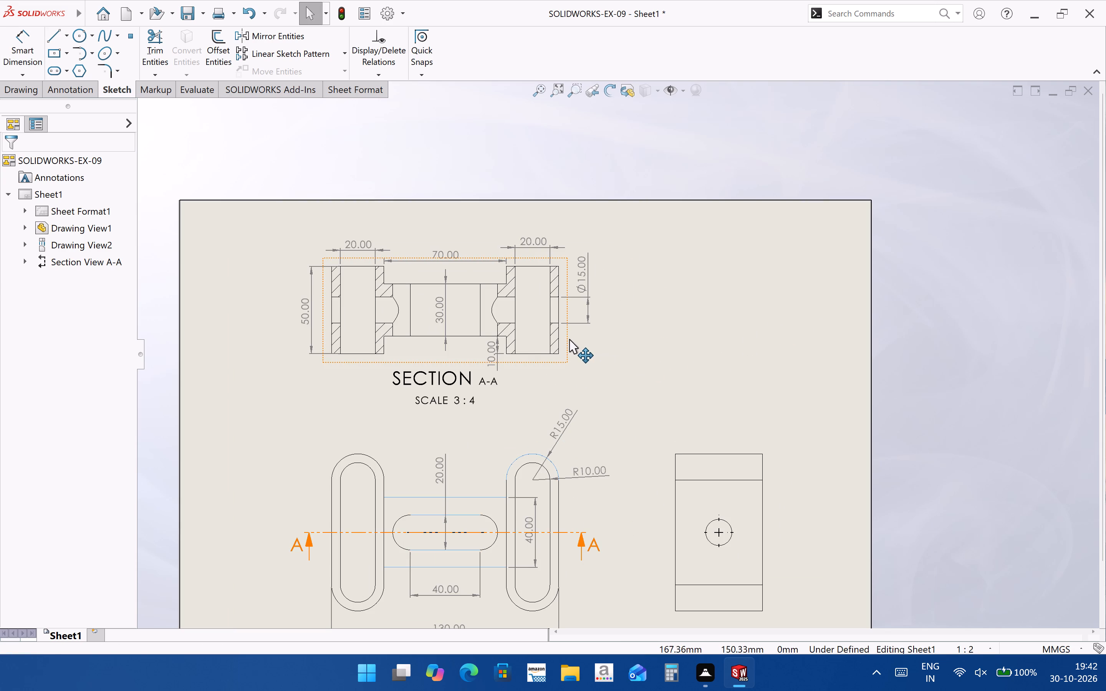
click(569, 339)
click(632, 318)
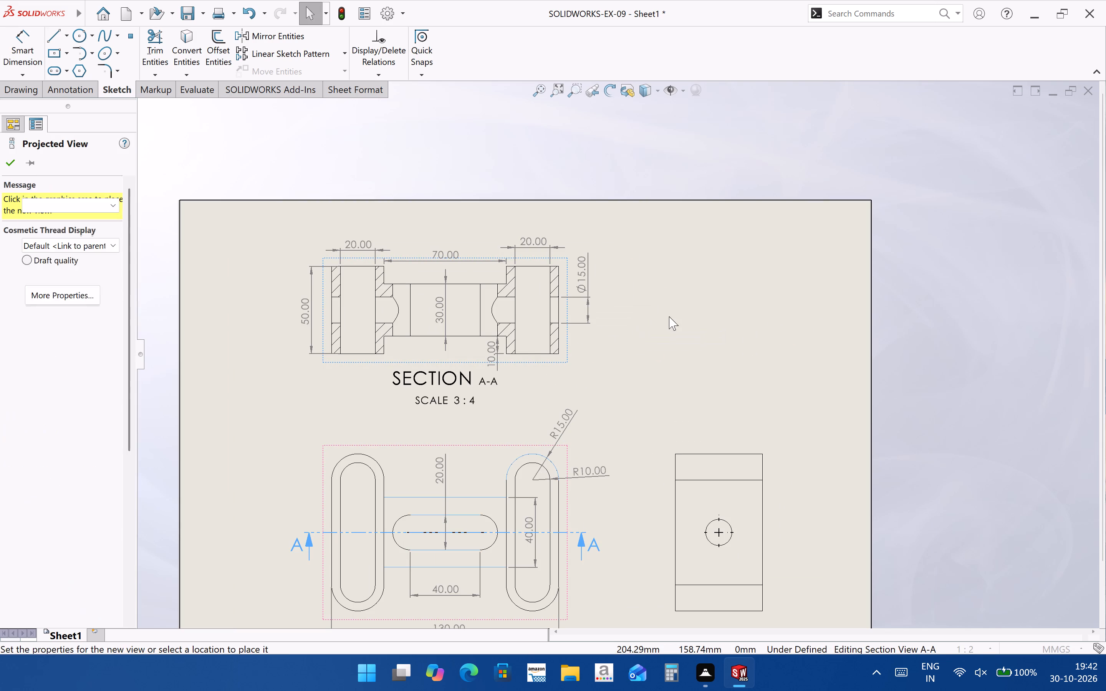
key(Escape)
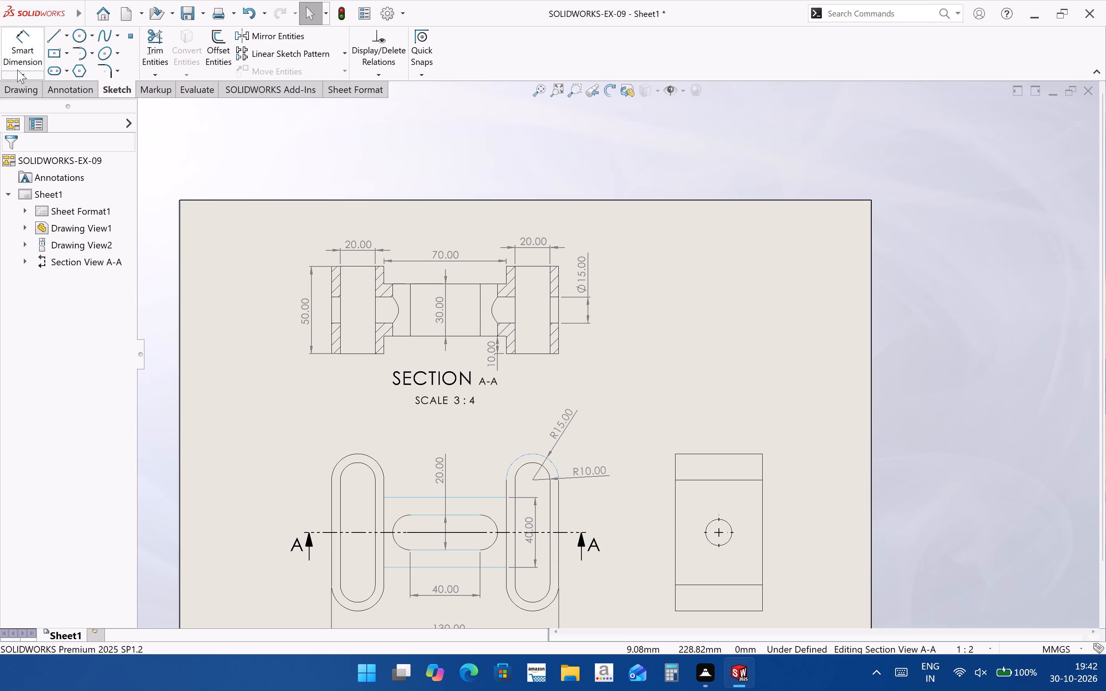
Insert an isometric model view of SOLIDWORKS-EX-09 in the empty area beside the section view, above the right view.
click(25, 83)
click(21, 53)
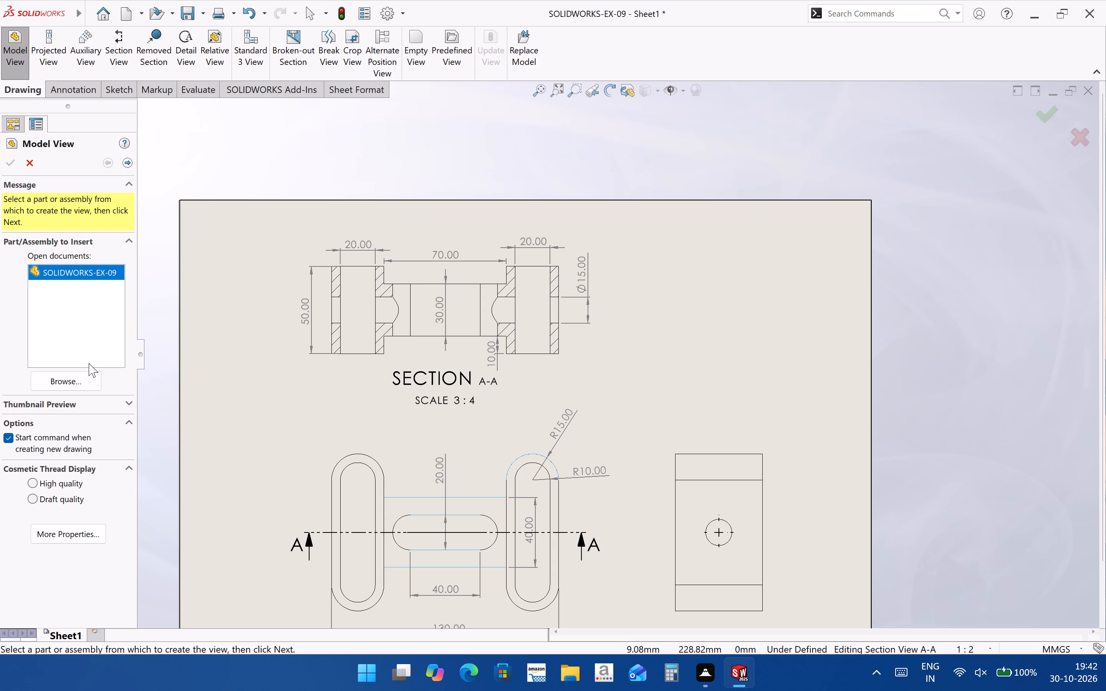
click(82, 385)
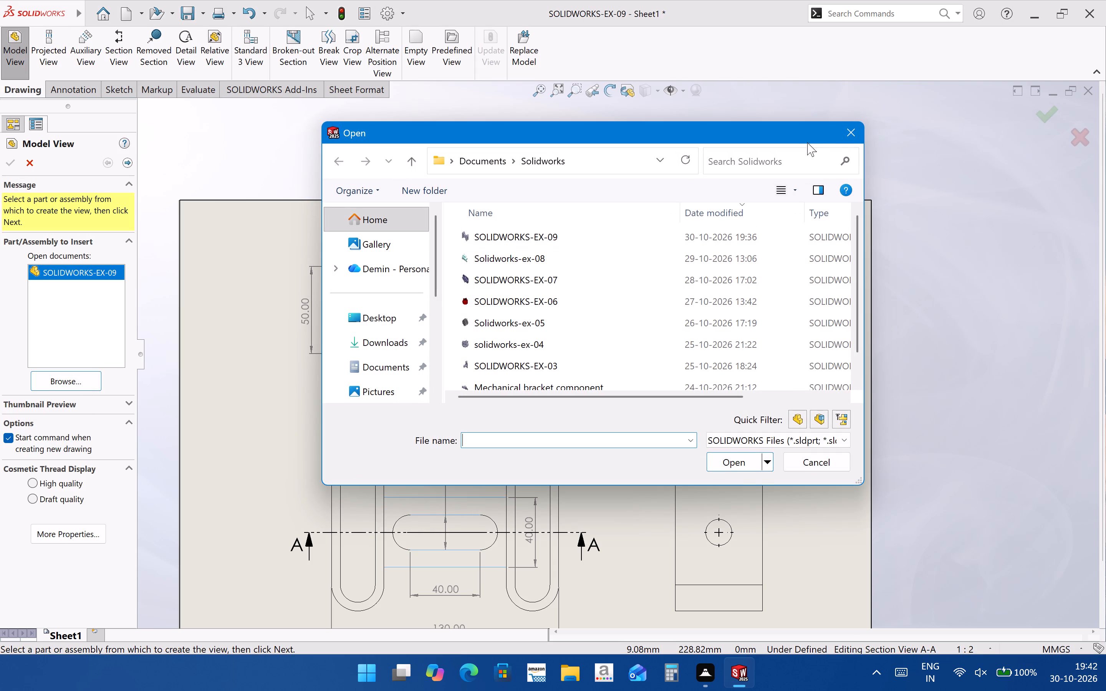
click(845, 134)
double_click(104, 274)
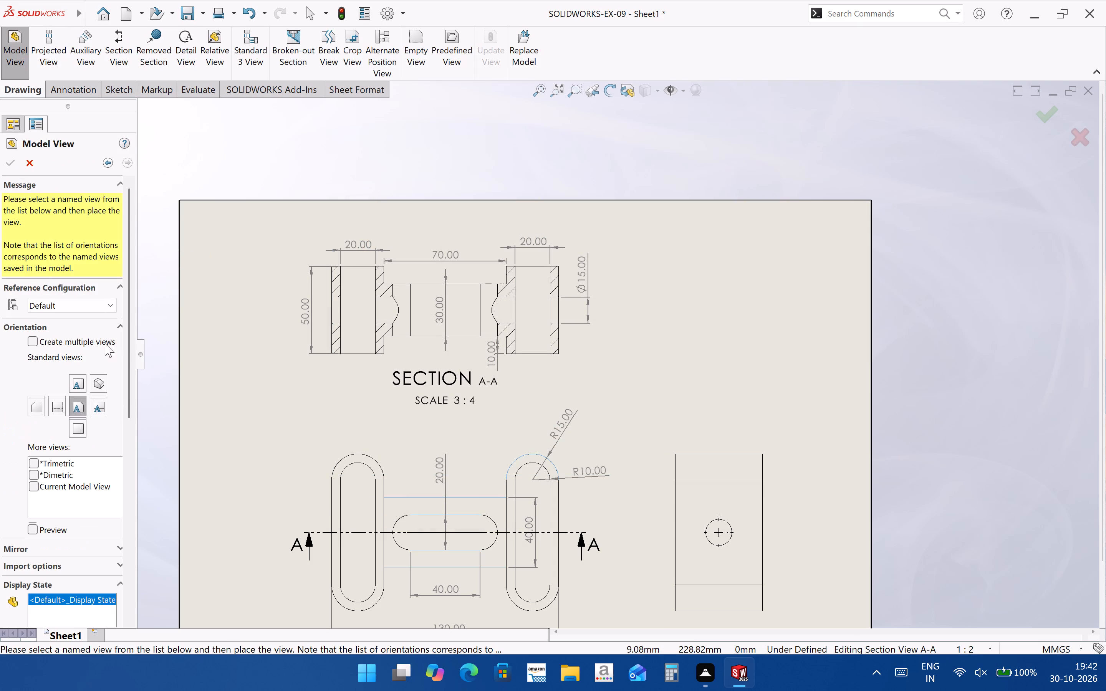
click(102, 387)
click(750, 332)
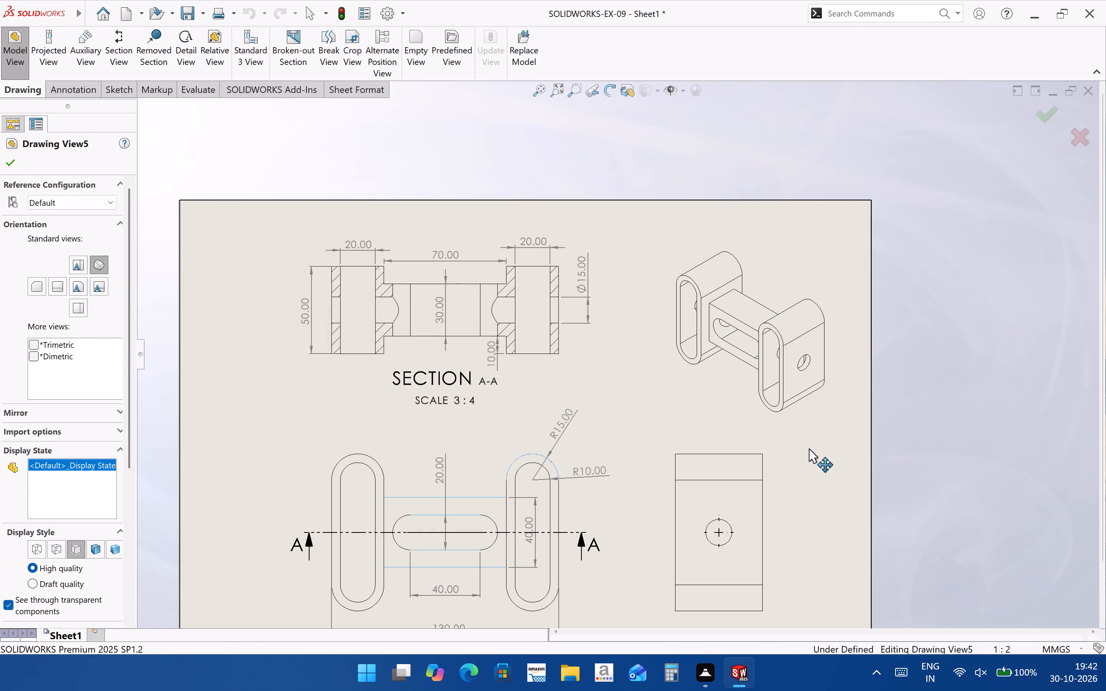
click(813, 459)
Change the isometric view's display style to Shaded With Edges.
click(816, 393)
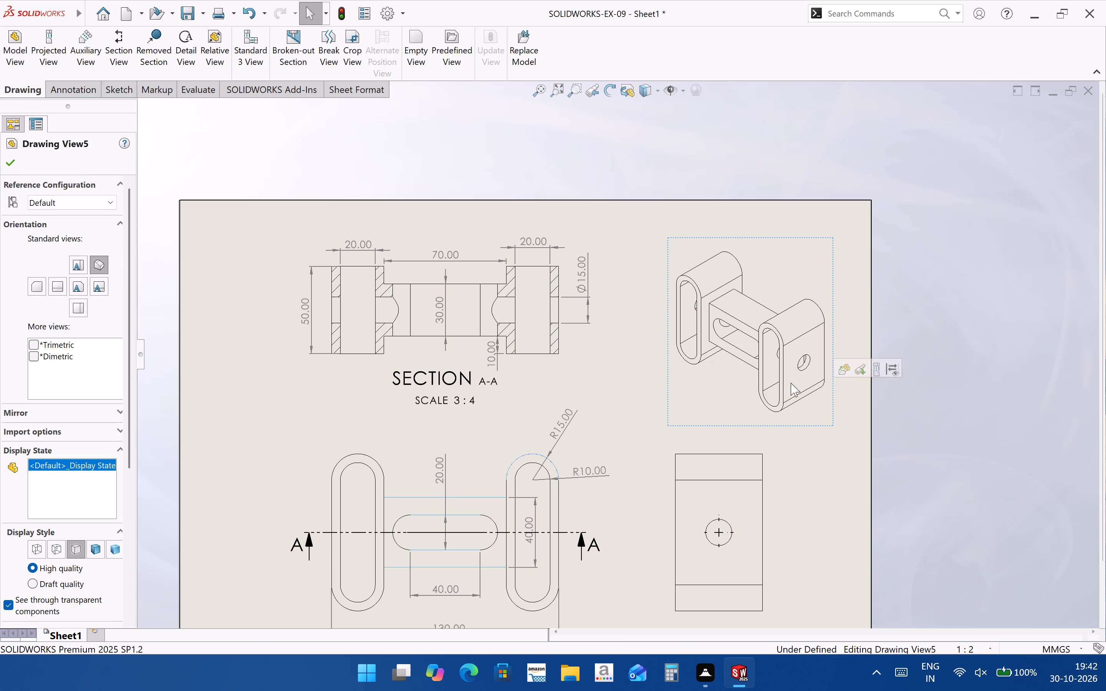
click(96, 549)
click(810, 516)
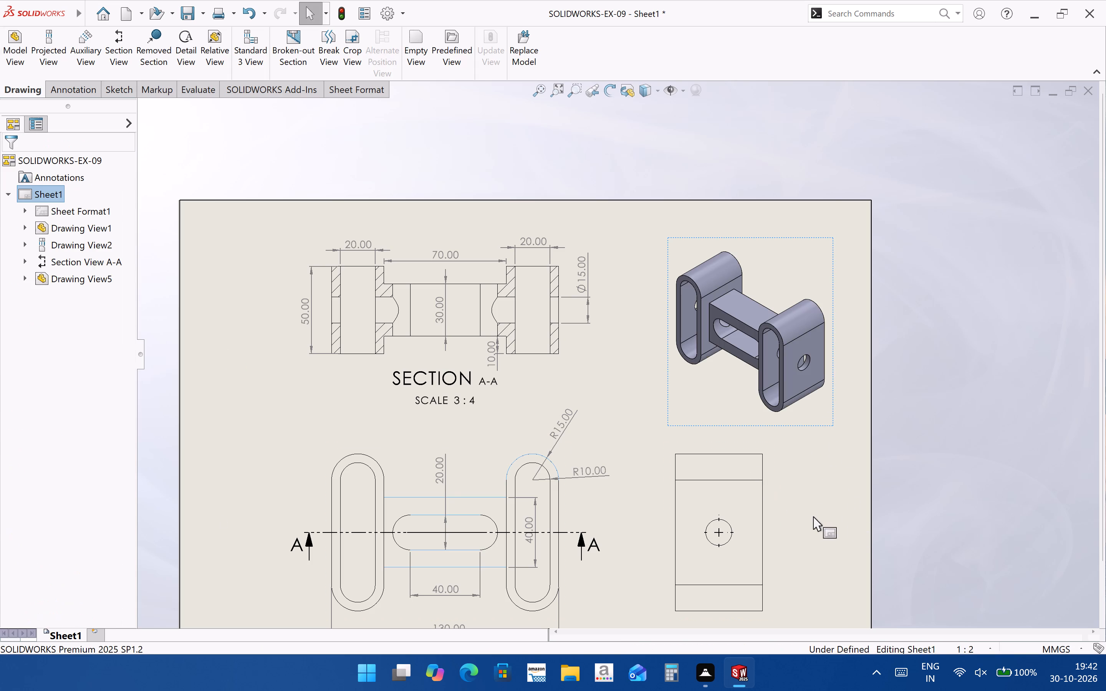
Dimension the round hole's diameter in the right view, placing the value outside the block's right edge.
scroll(749, 352, up, 2)
scroll(652, 502, down, 2)
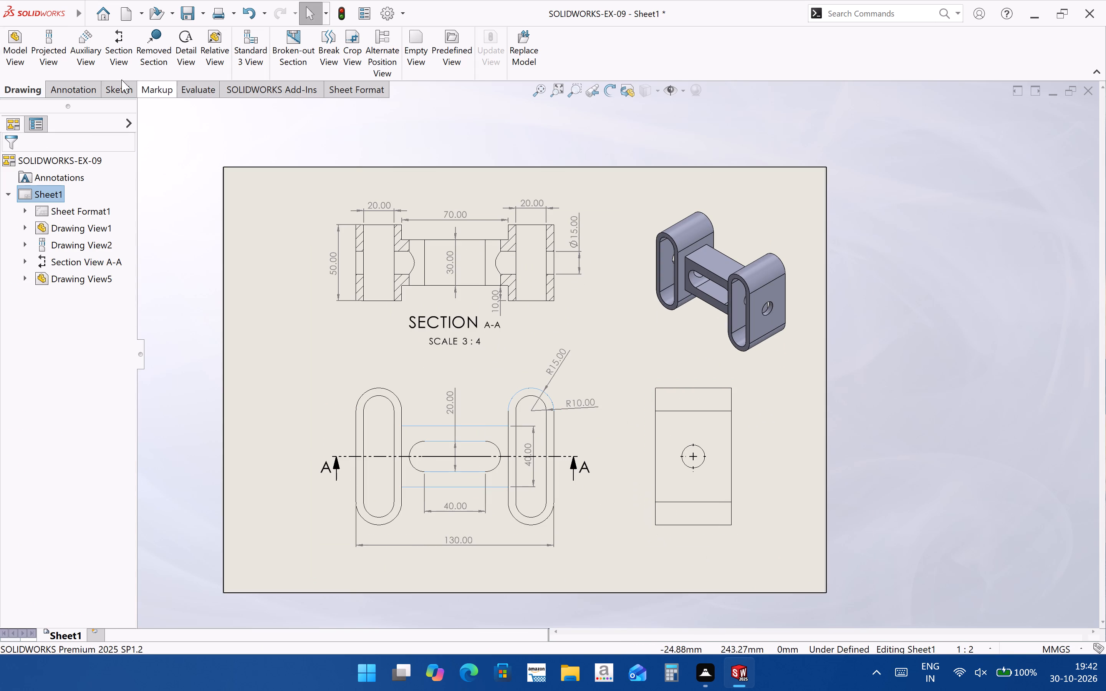
click(114, 94)
click(18, 50)
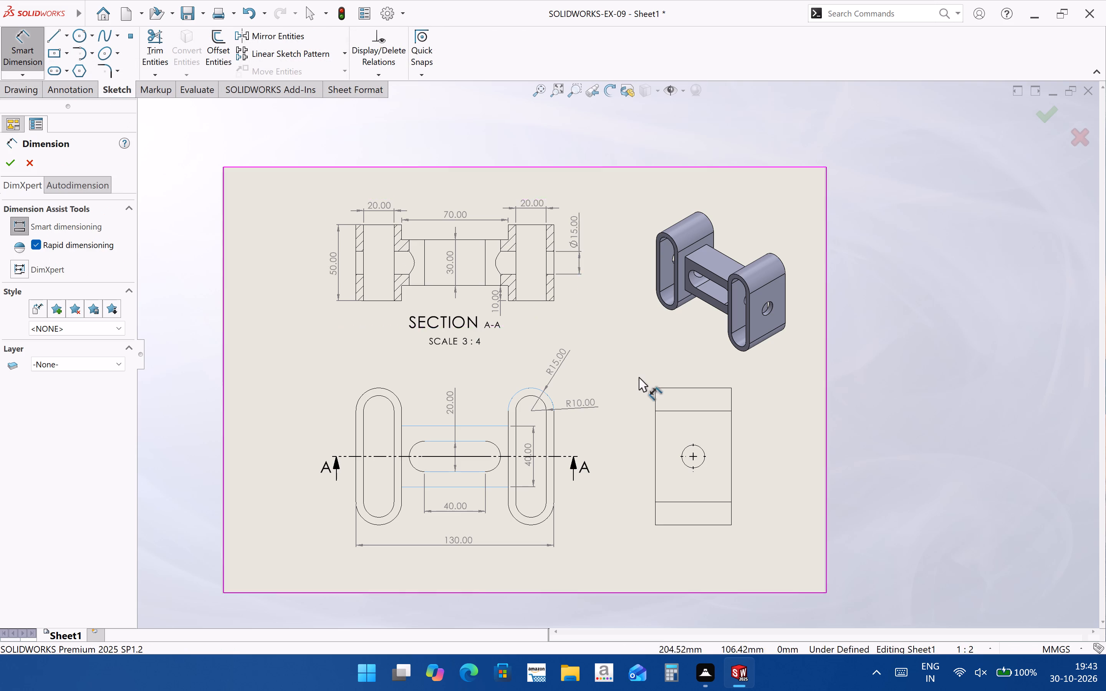
scroll(639, 377, up, 2)
scroll(648, 484, down, 2)
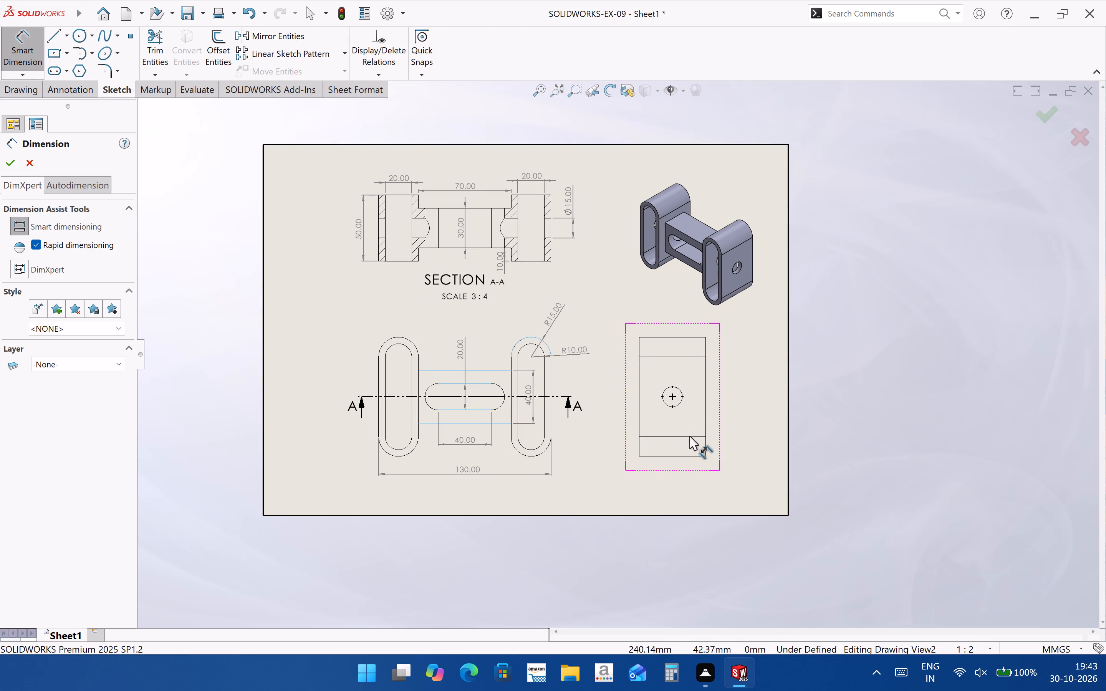
scroll(697, 399, down, 1)
click(673, 387)
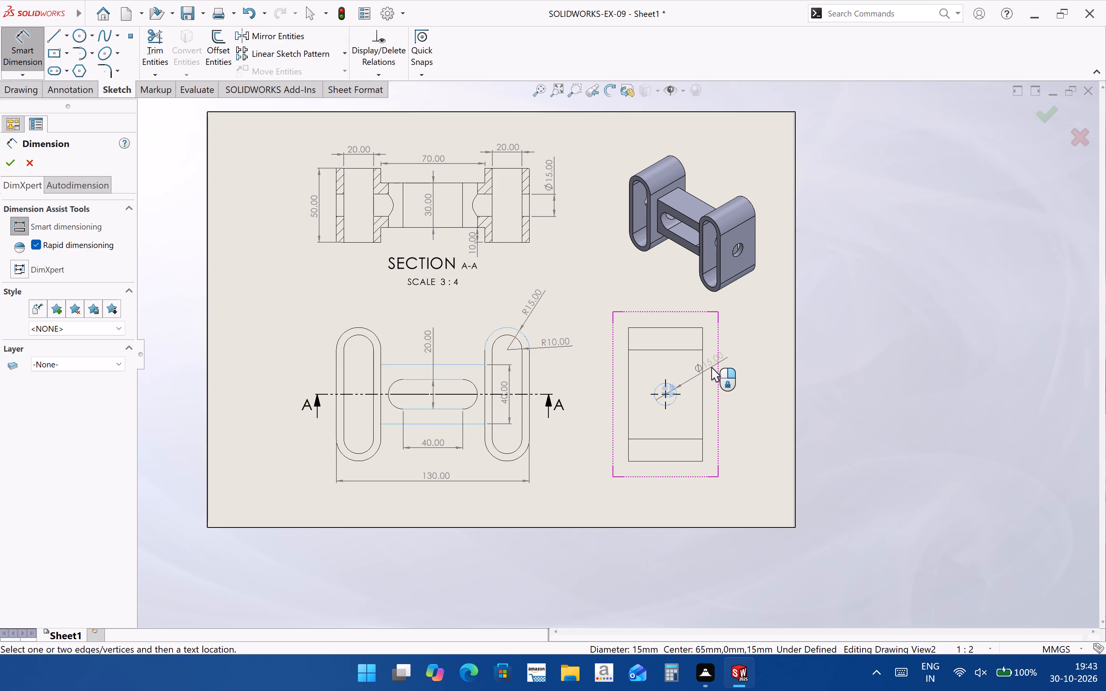
click(742, 373)
click(761, 438)
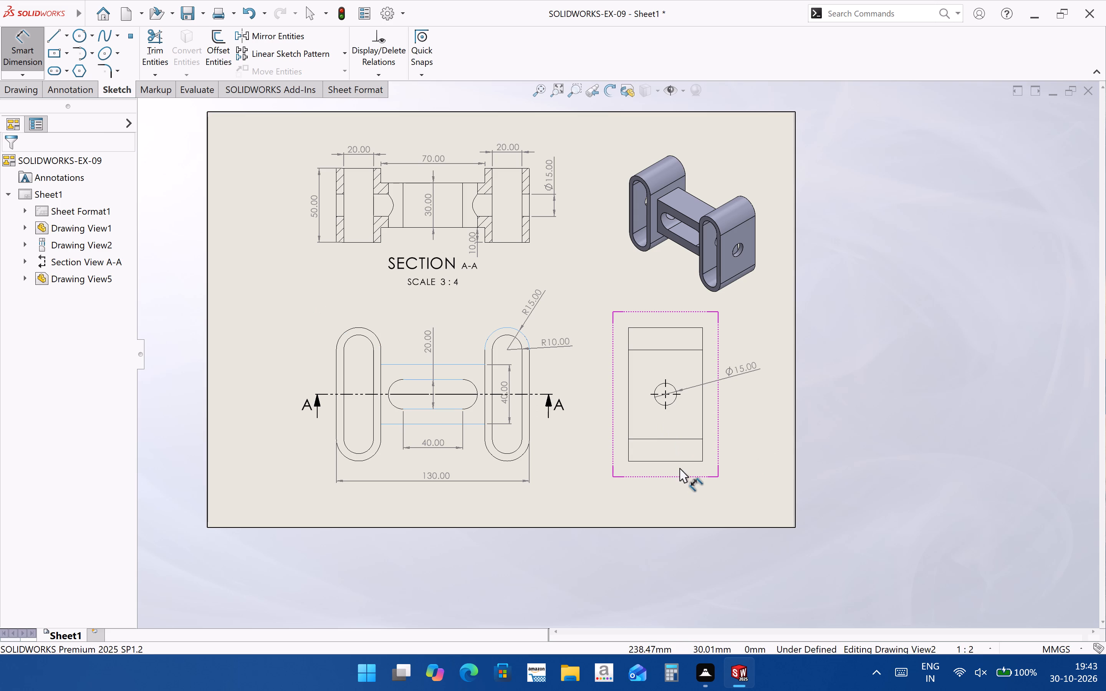
Dimension the block's width along its bottom edge in the right view, placing the value below the view.
scroll(666, 478, down, 2)
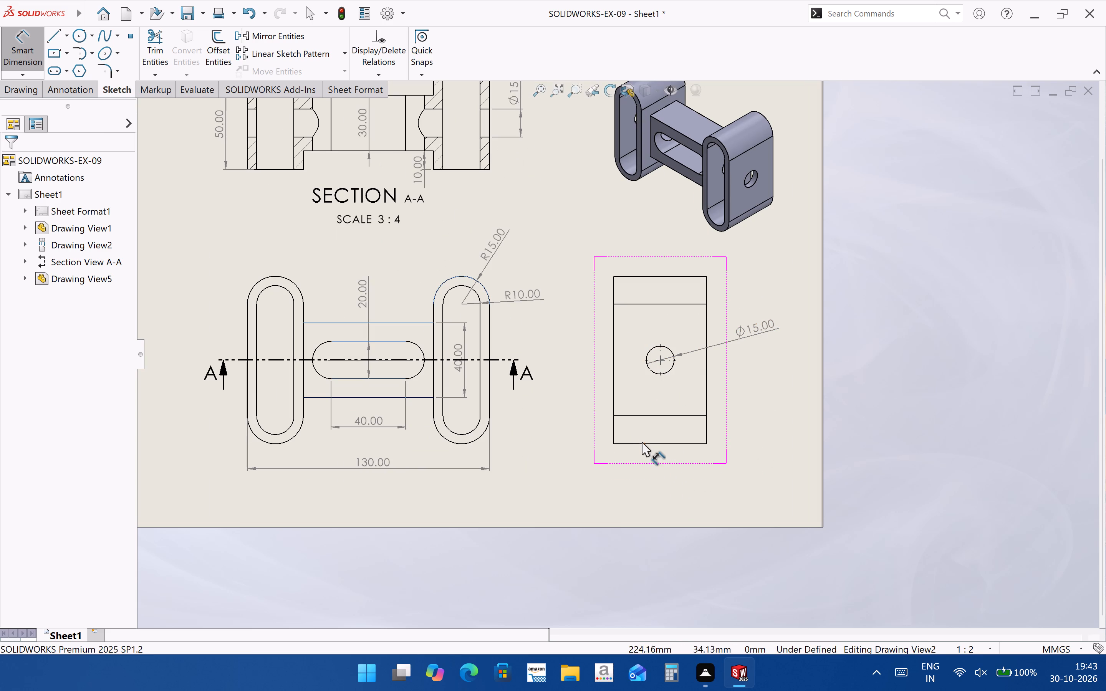
click(651, 445)
click(656, 477)
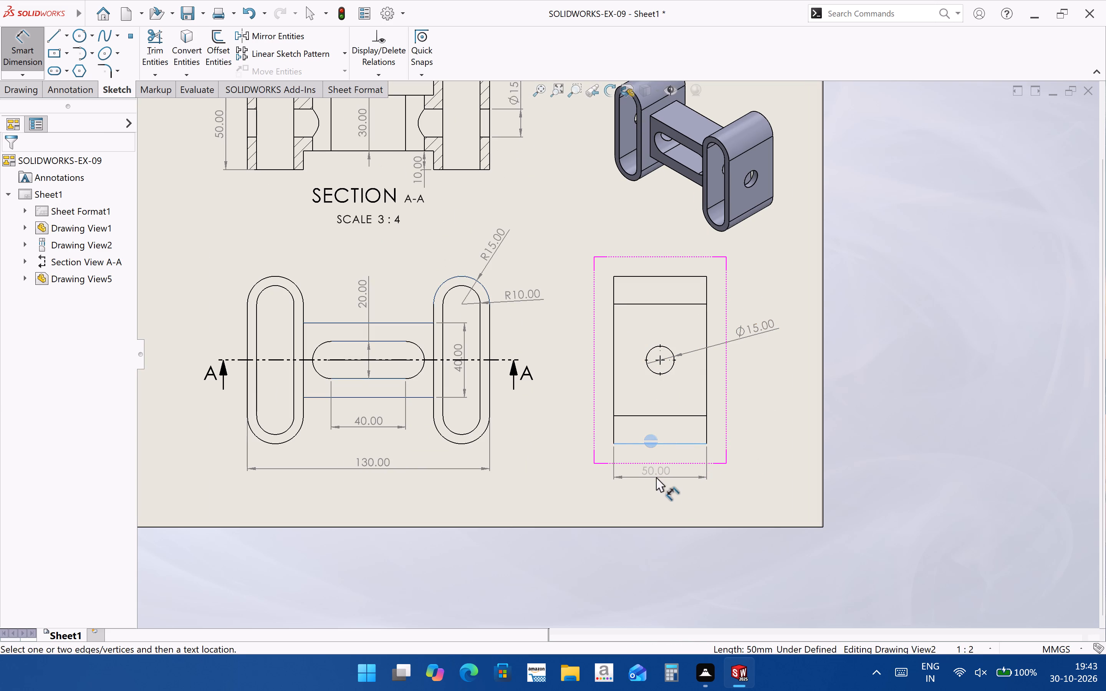
key(Escape)
Dimension the horizontal distance from the hole's centre to the block's right edge in the right view, placing the value outside the block below the diameter.
key(Return)
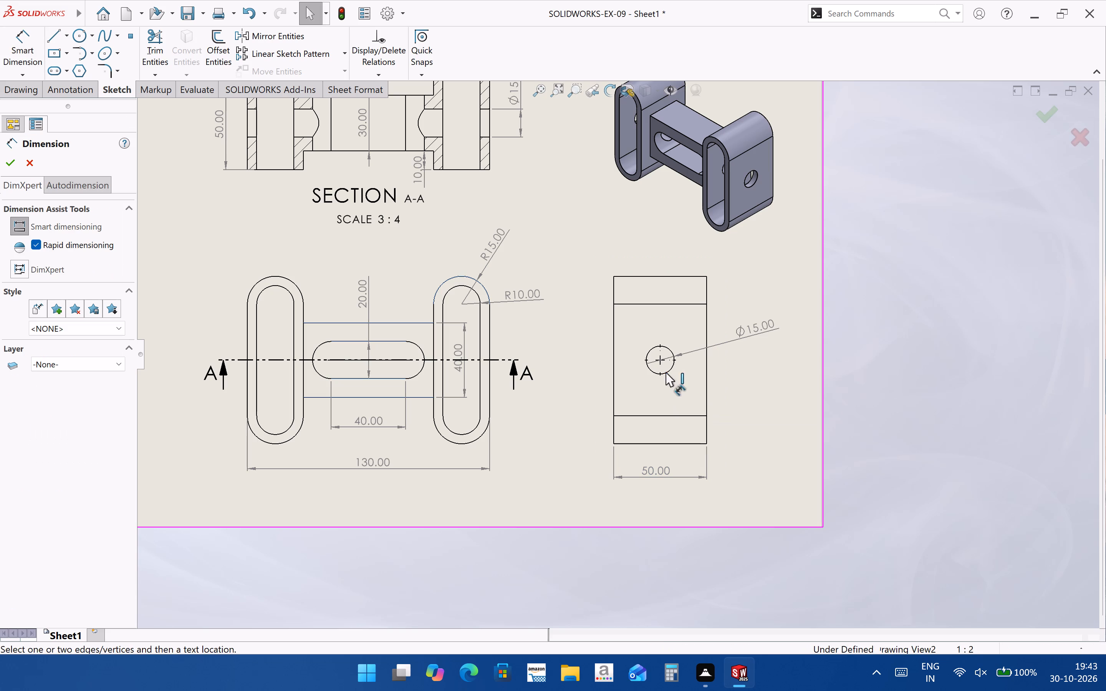
click(659, 359)
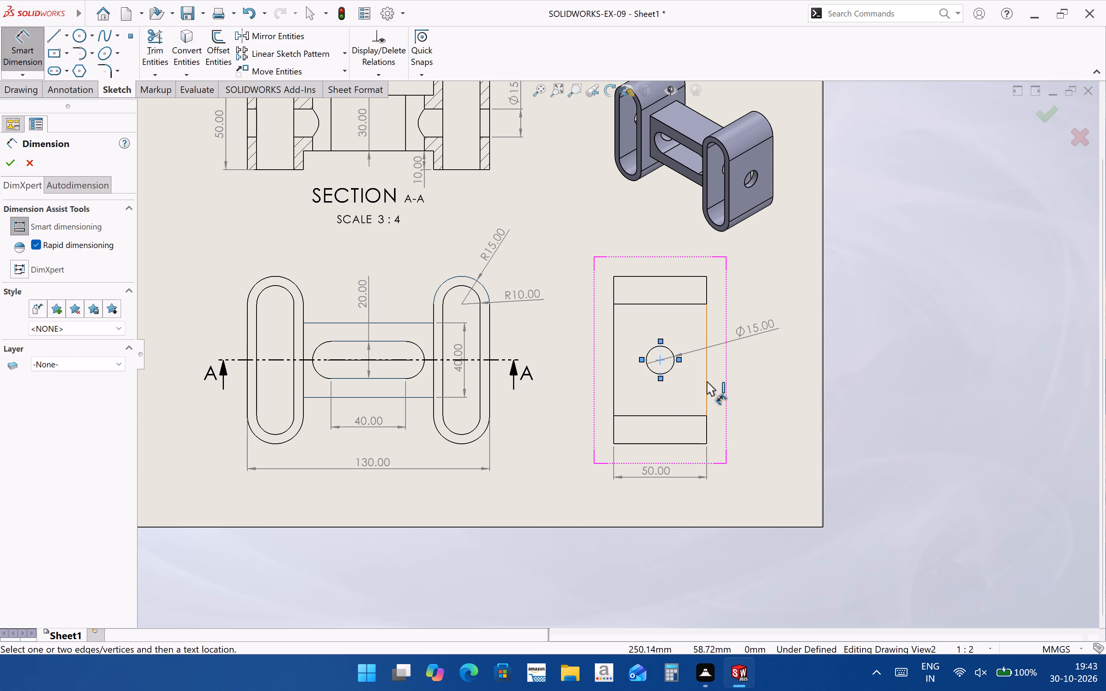
click(707, 381)
click(732, 399)
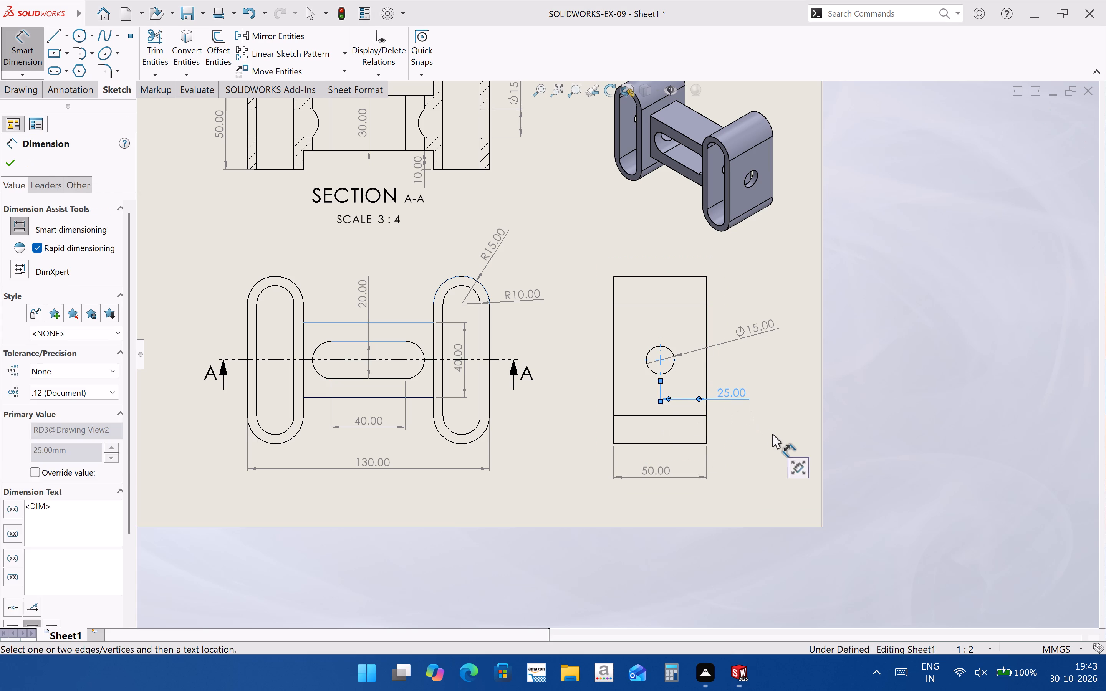
click(772, 434)
key(Return)
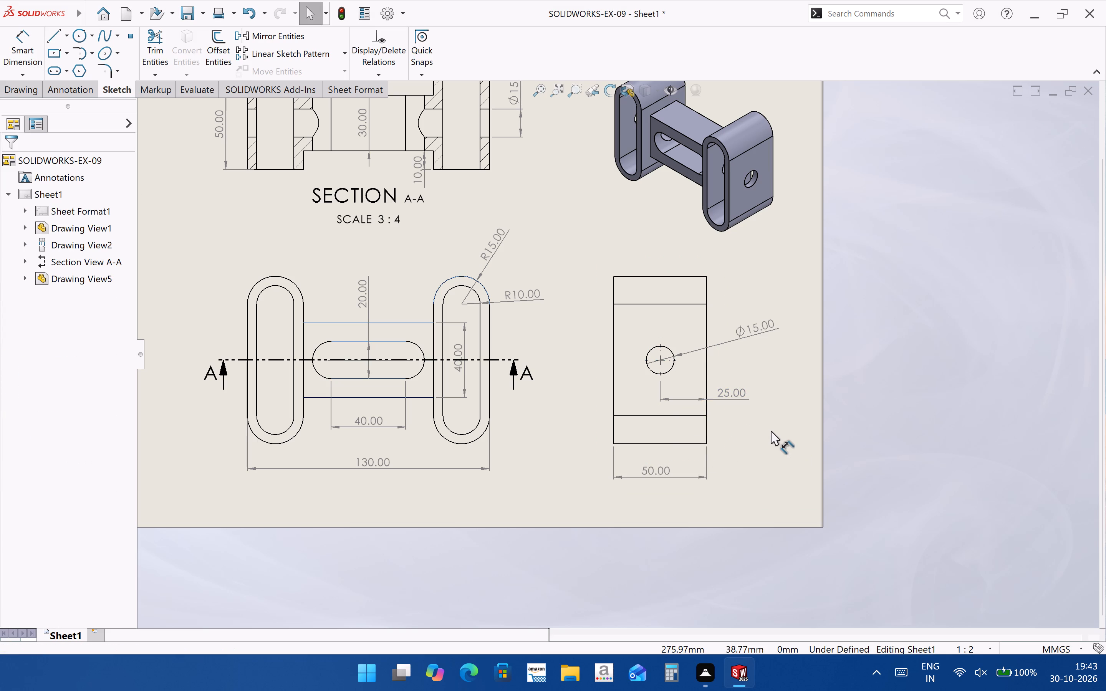
Dimension the block's full height between its top and bottom edges in the right view, placing the value to the right of the block.
key(Return)
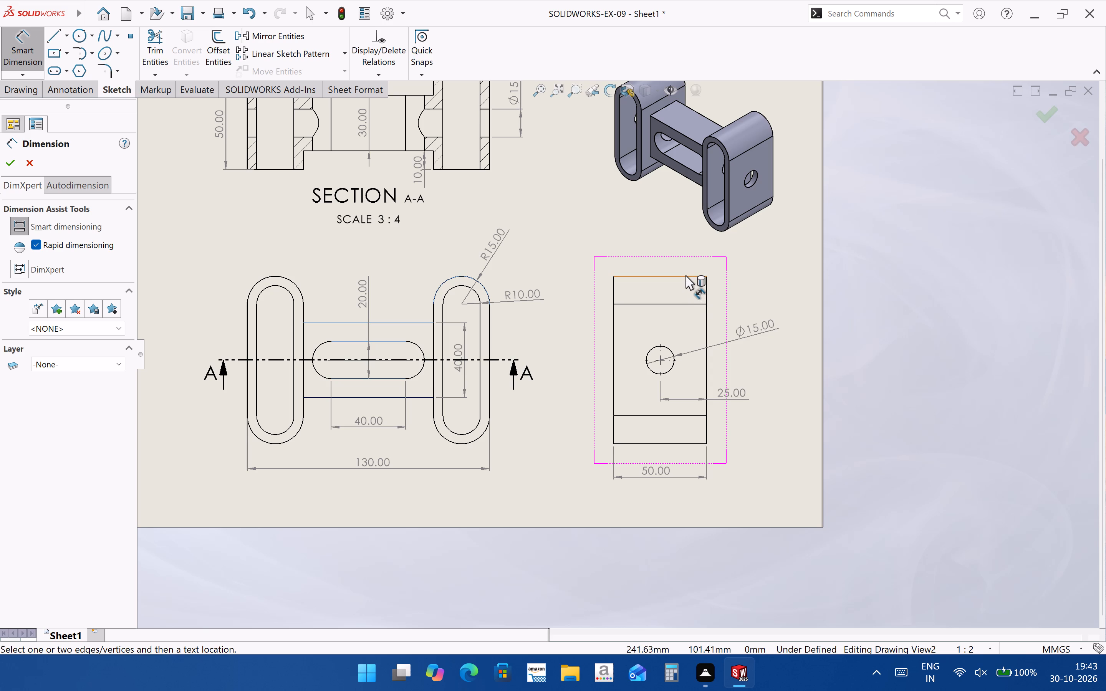
click(685, 275)
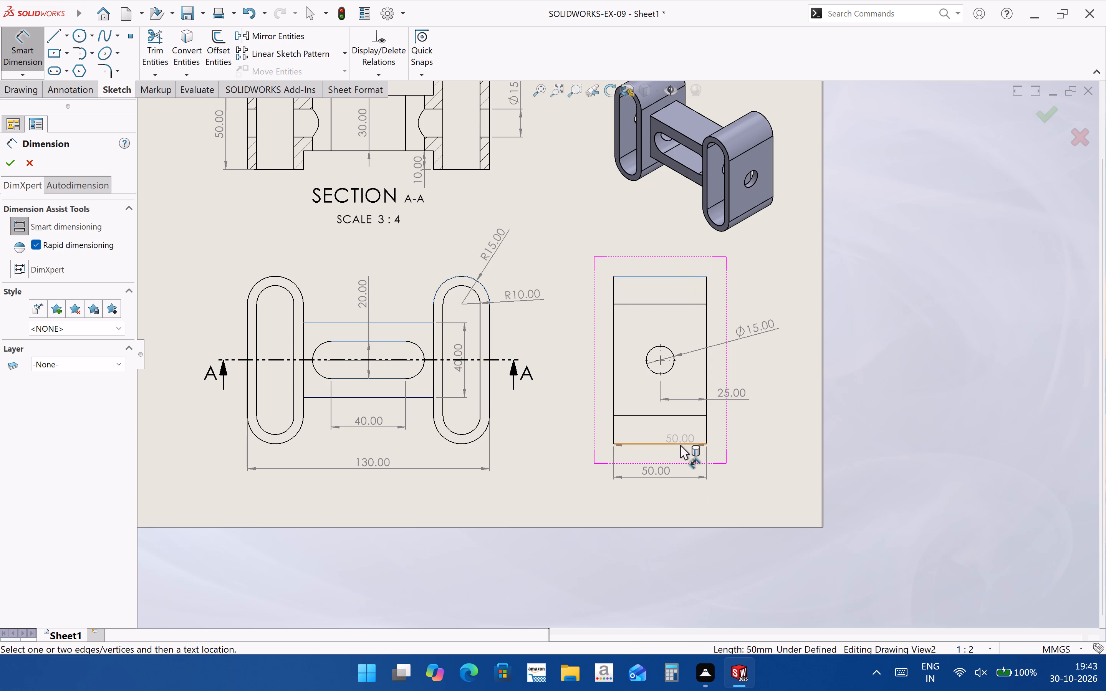
click(680, 445)
click(789, 360)
click(778, 471)
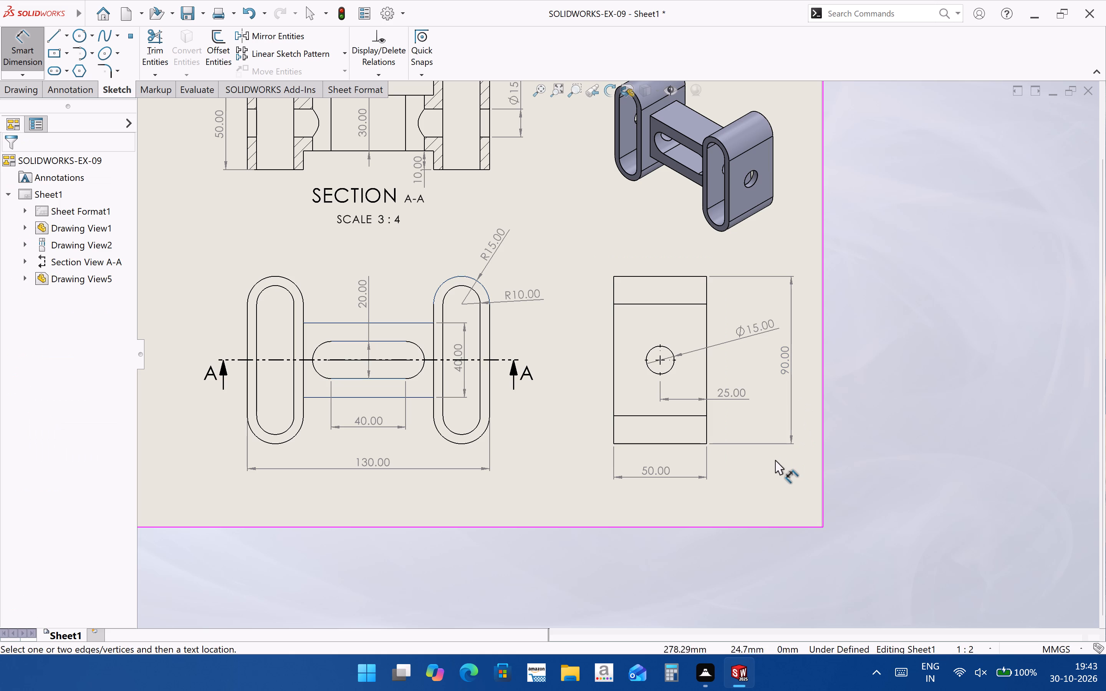
scroll(722, 476, up, 1)
scroll(576, 459, up, 1)
scroll(493, 272, down, 1)
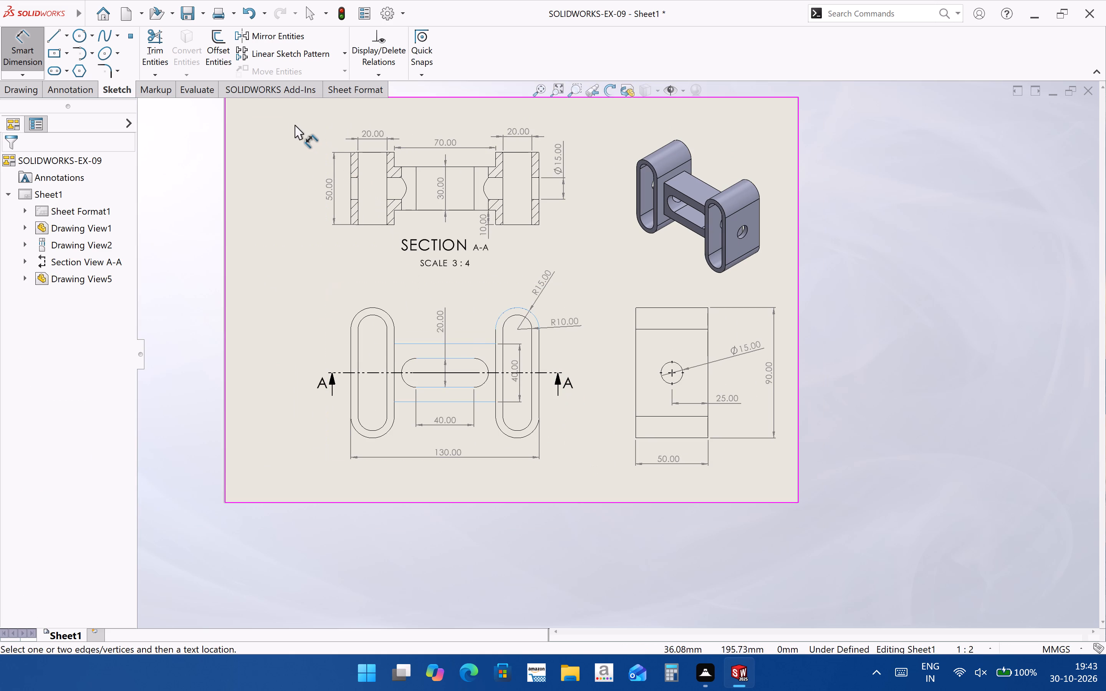
key(Escape)
Set the unit precision of all dimensions on the sheet to None.
drag(280, 119, 785, 472)
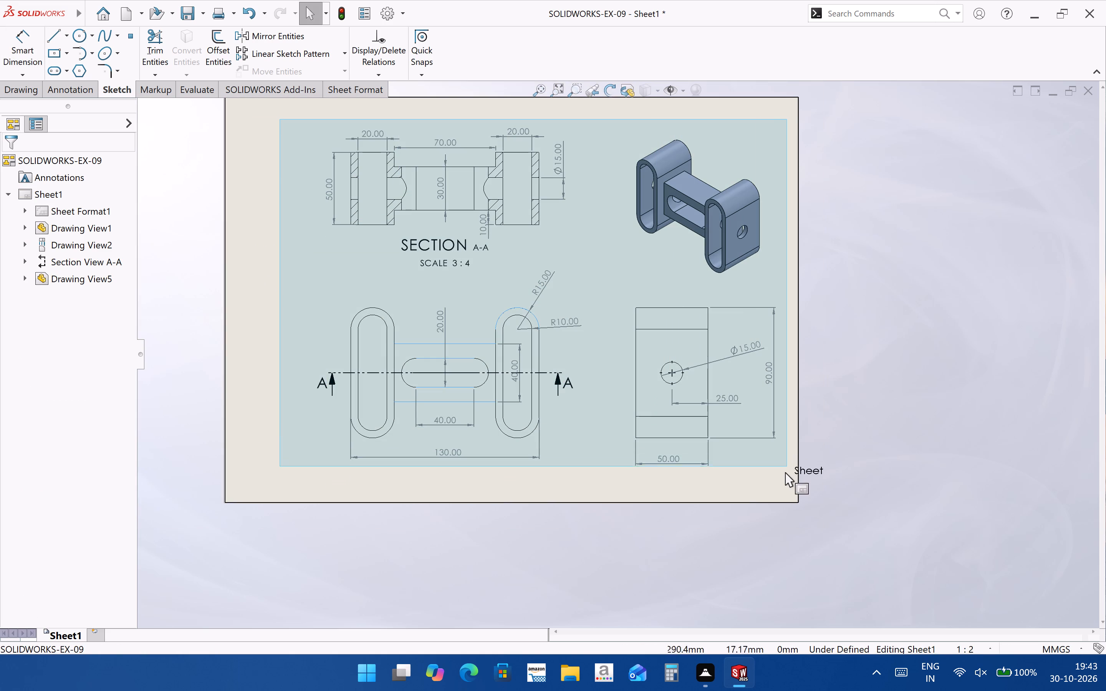
drag(785, 472, 787, 480)
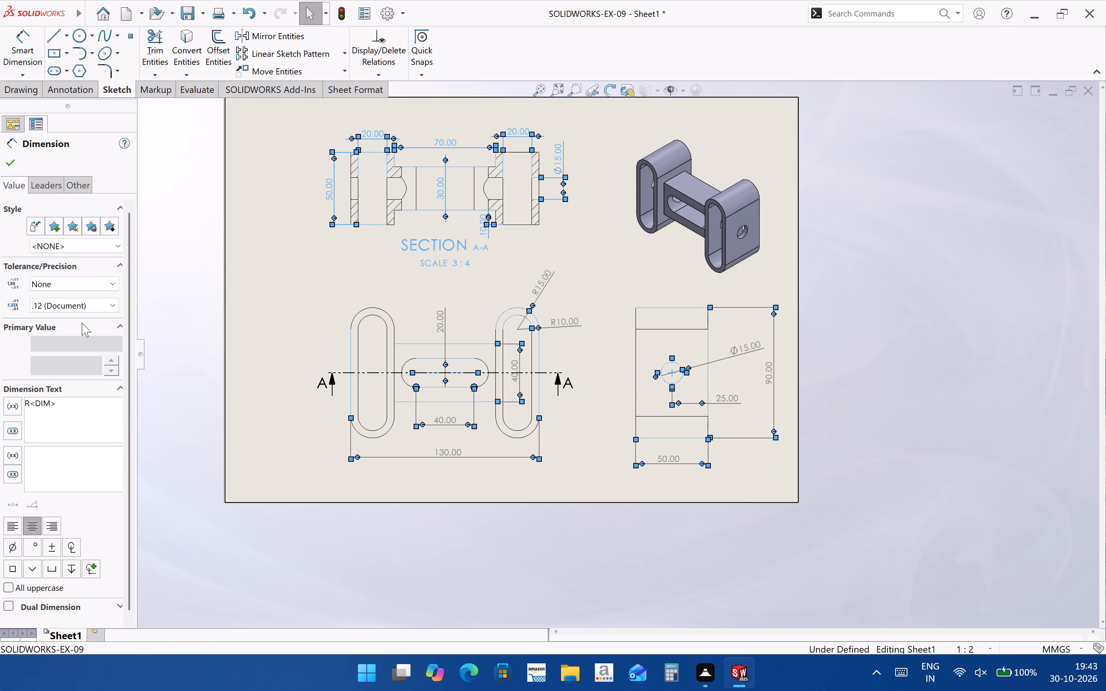
click(81, 311)
click(82, 322)
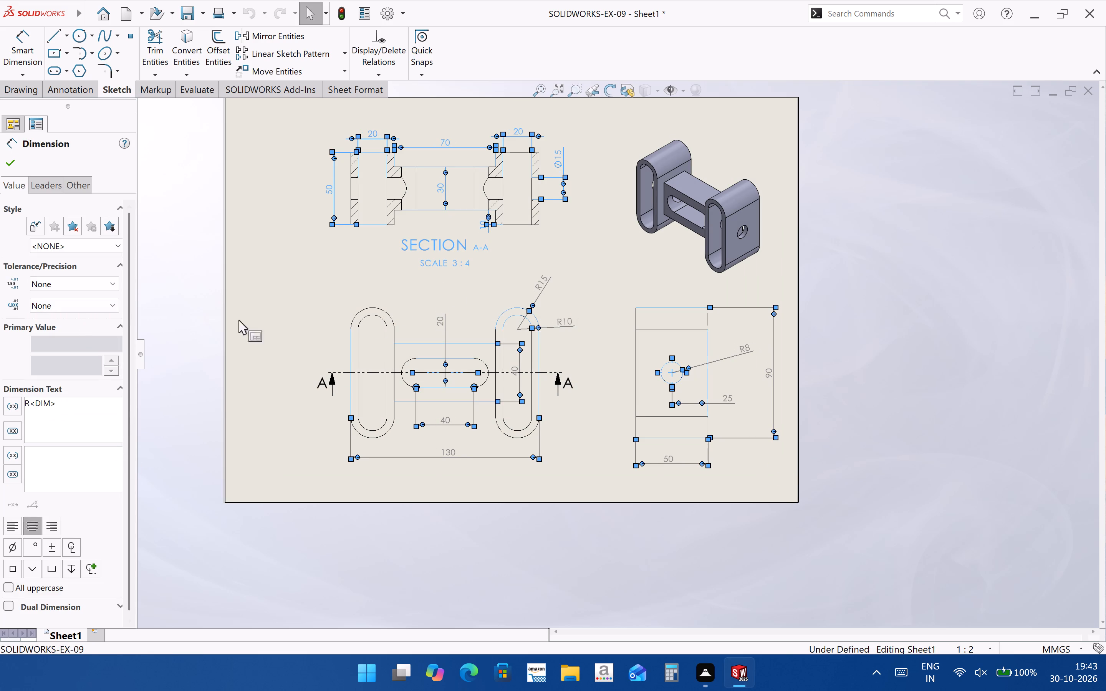
click(482, 262)
click(602, 274)
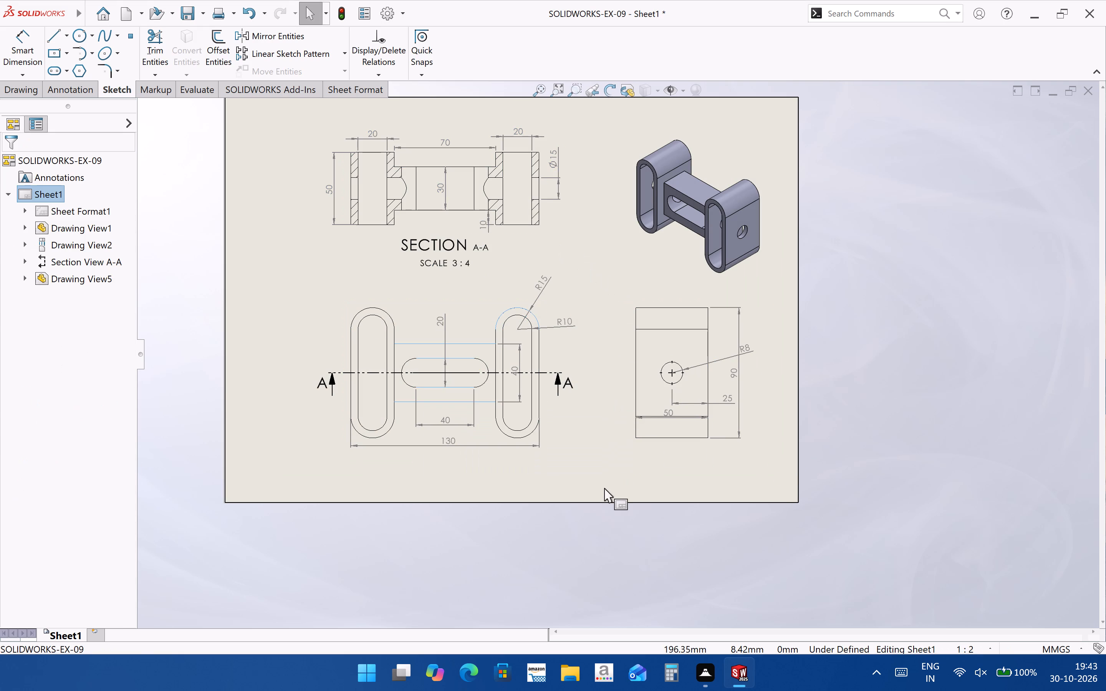
drag(265, 92, 267, 99)
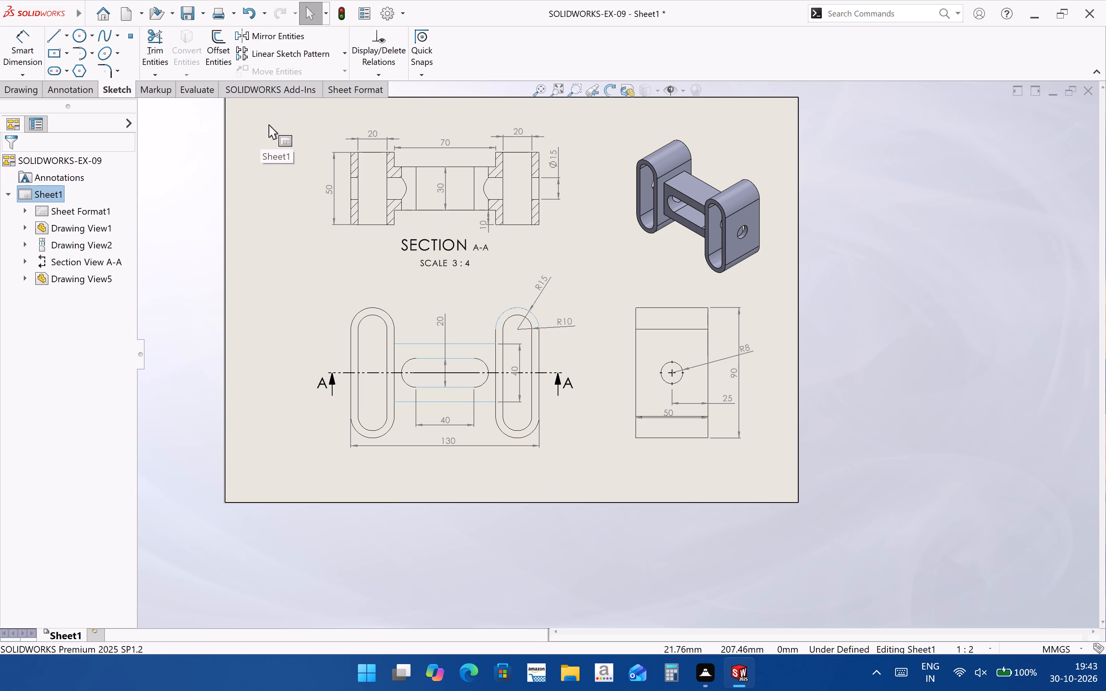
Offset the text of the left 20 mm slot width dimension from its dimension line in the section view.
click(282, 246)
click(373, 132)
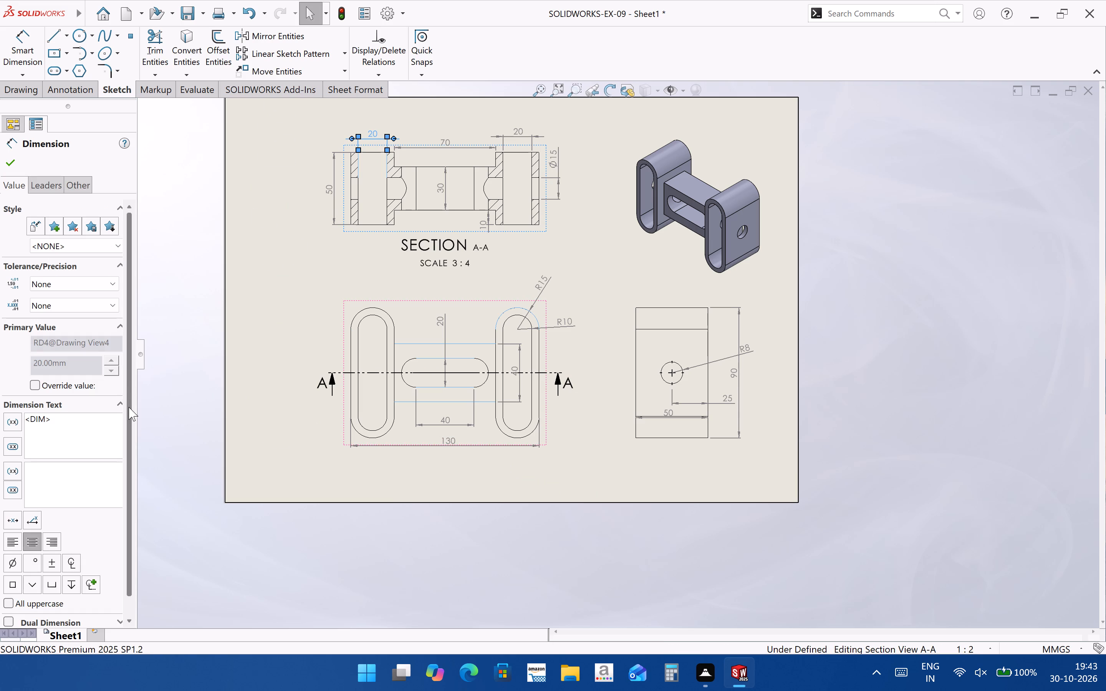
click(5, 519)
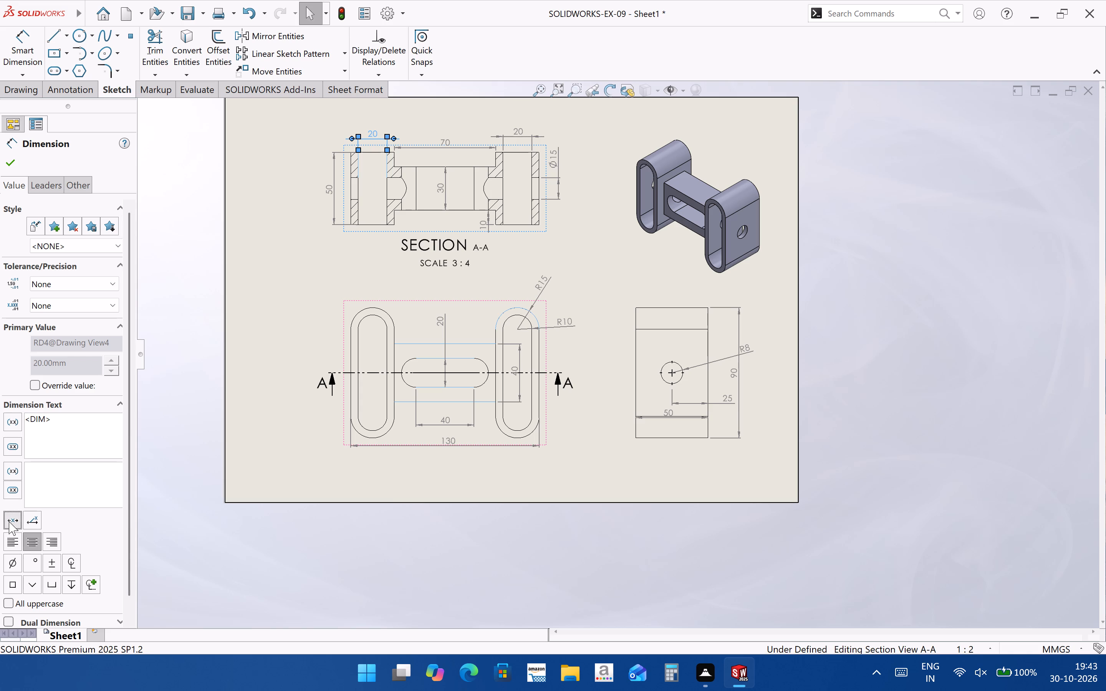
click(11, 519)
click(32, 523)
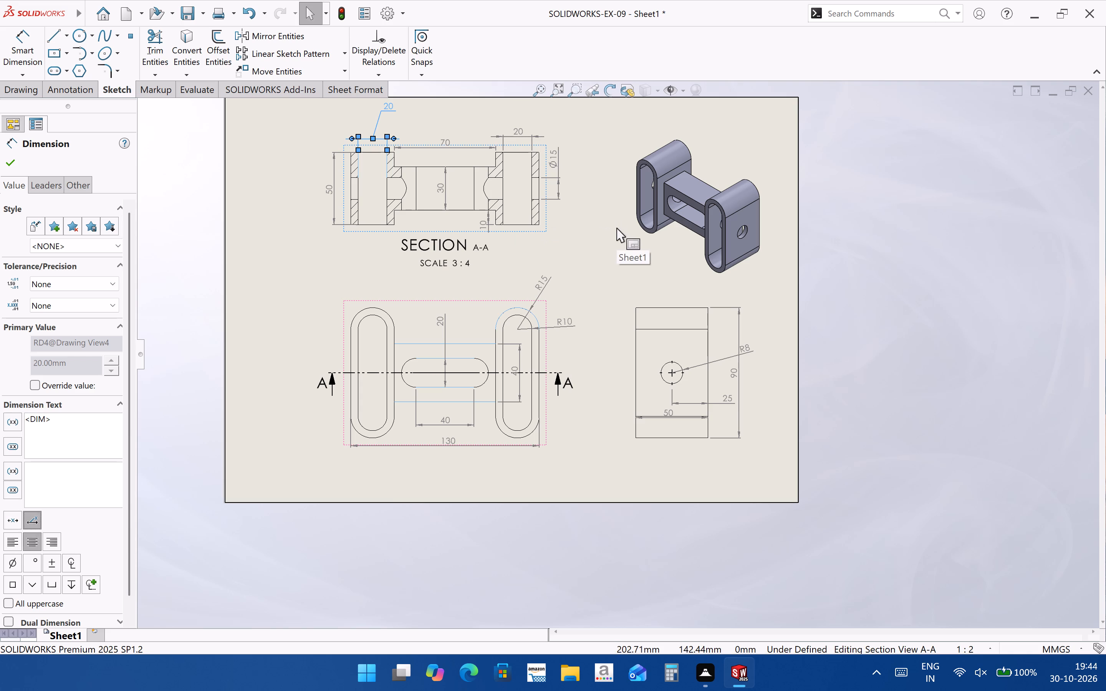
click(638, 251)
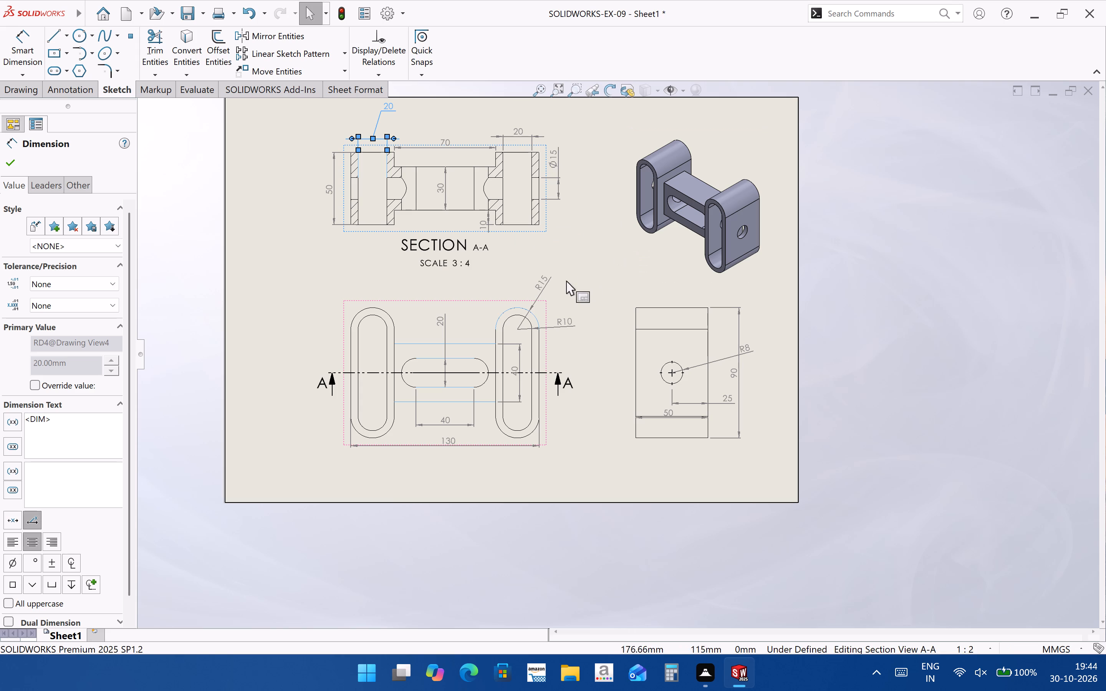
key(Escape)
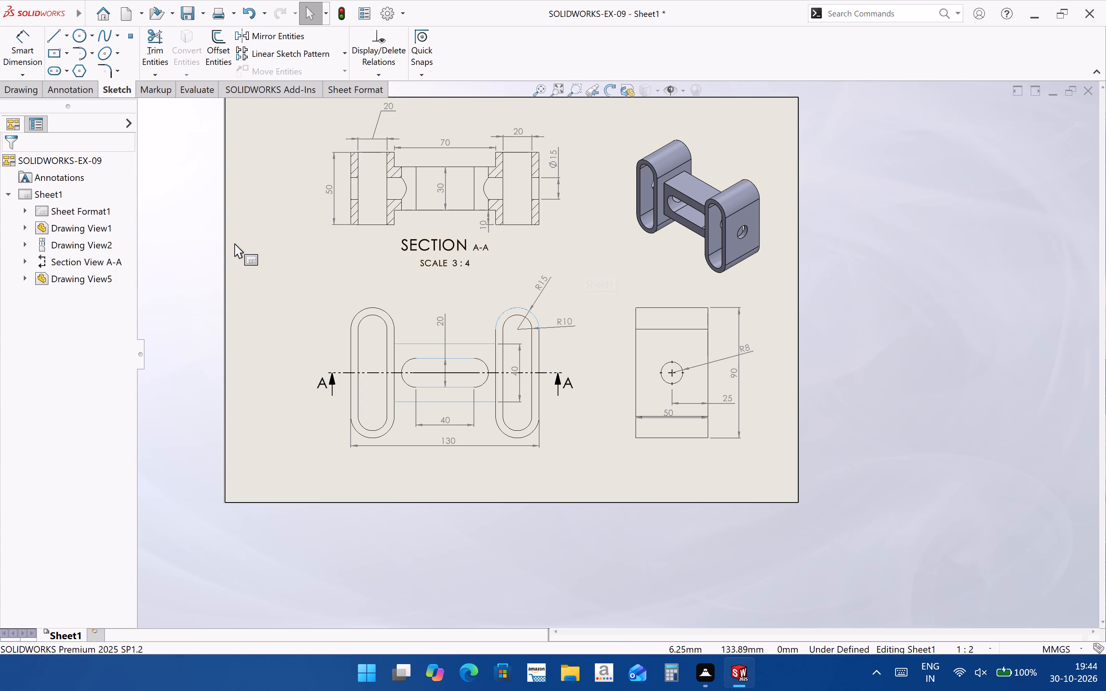
Set the arrows of the left 20 mm dimension in the section view to display inside the extension lines.
click(392, 108)
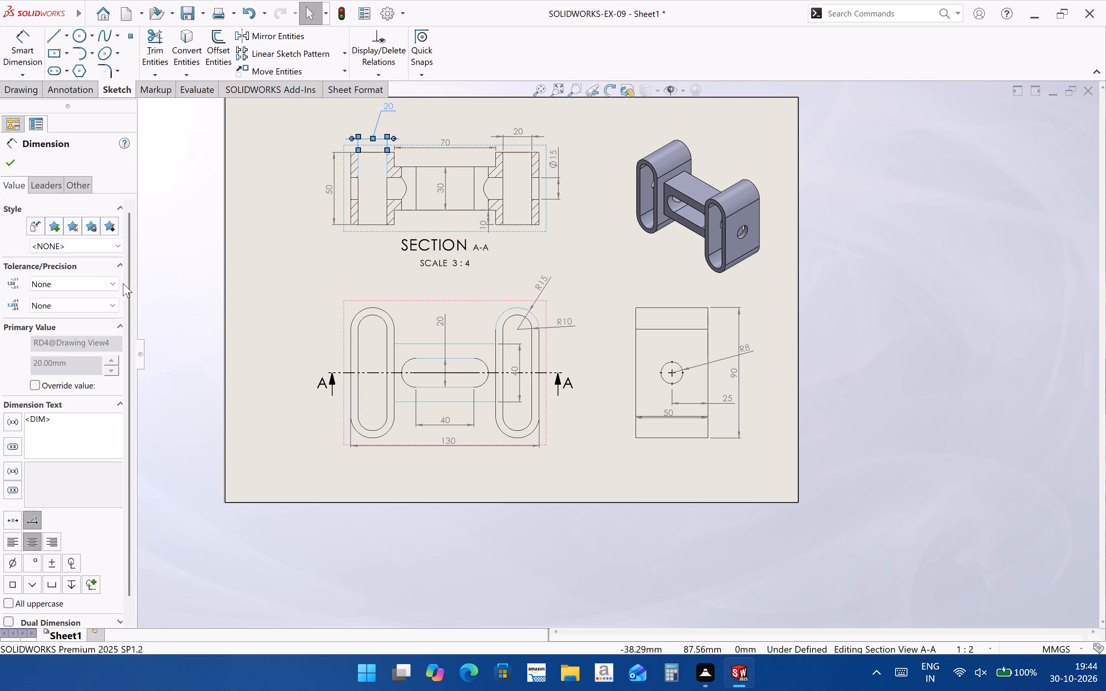
click(53, 184)
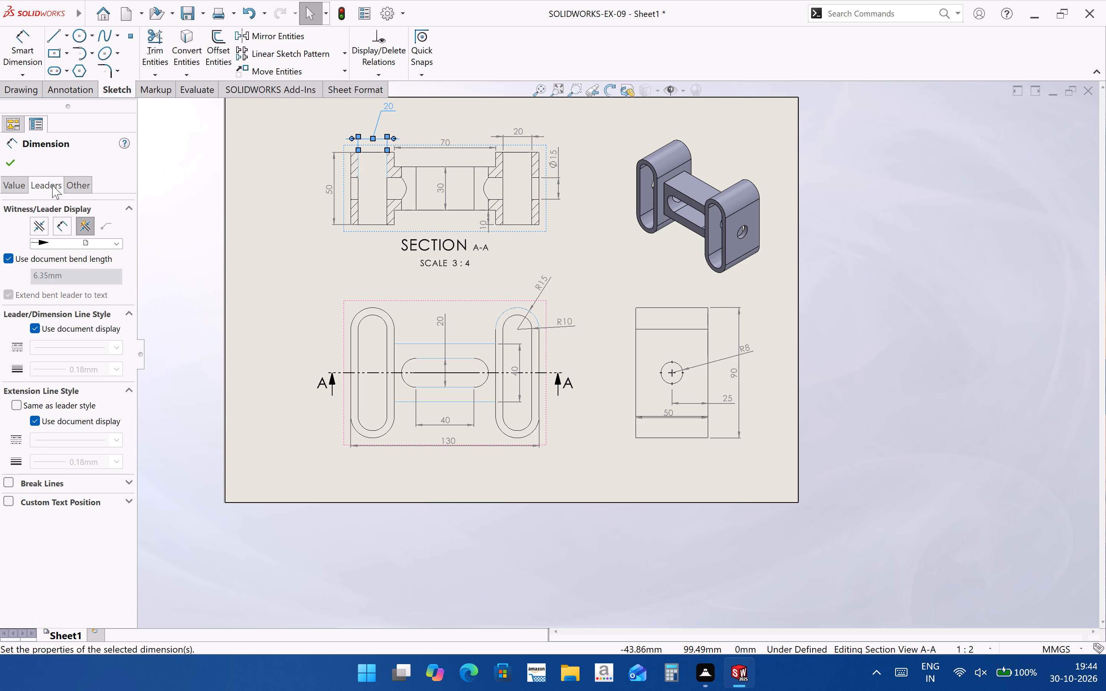
click(62, 226)
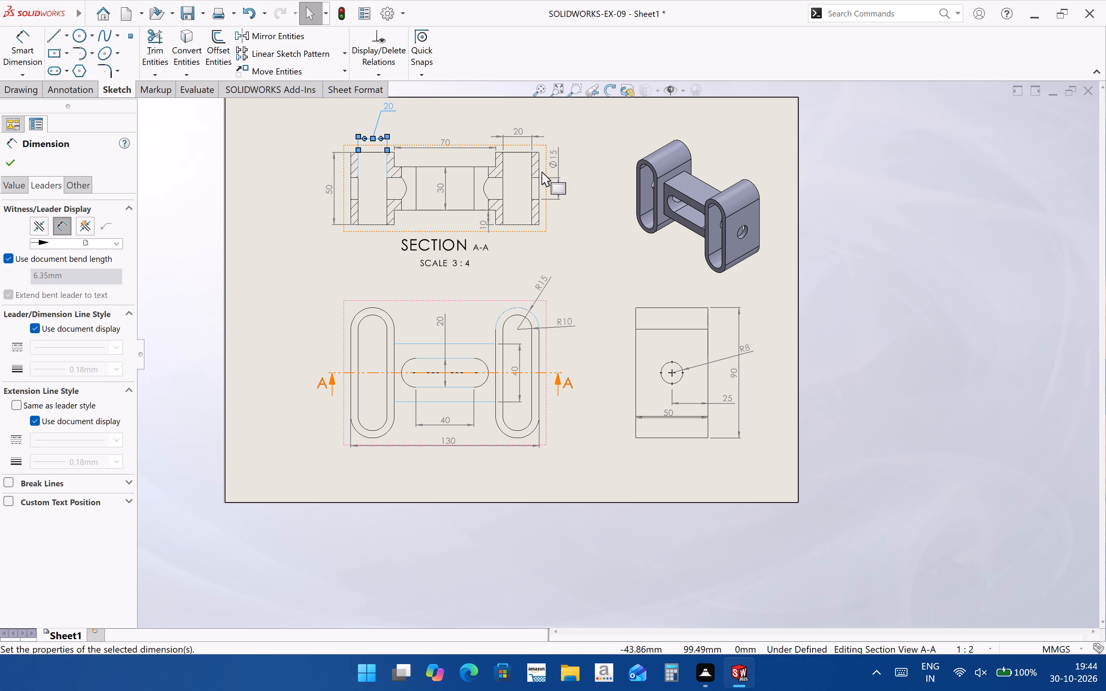
click(38, 230)
click(63, 229)
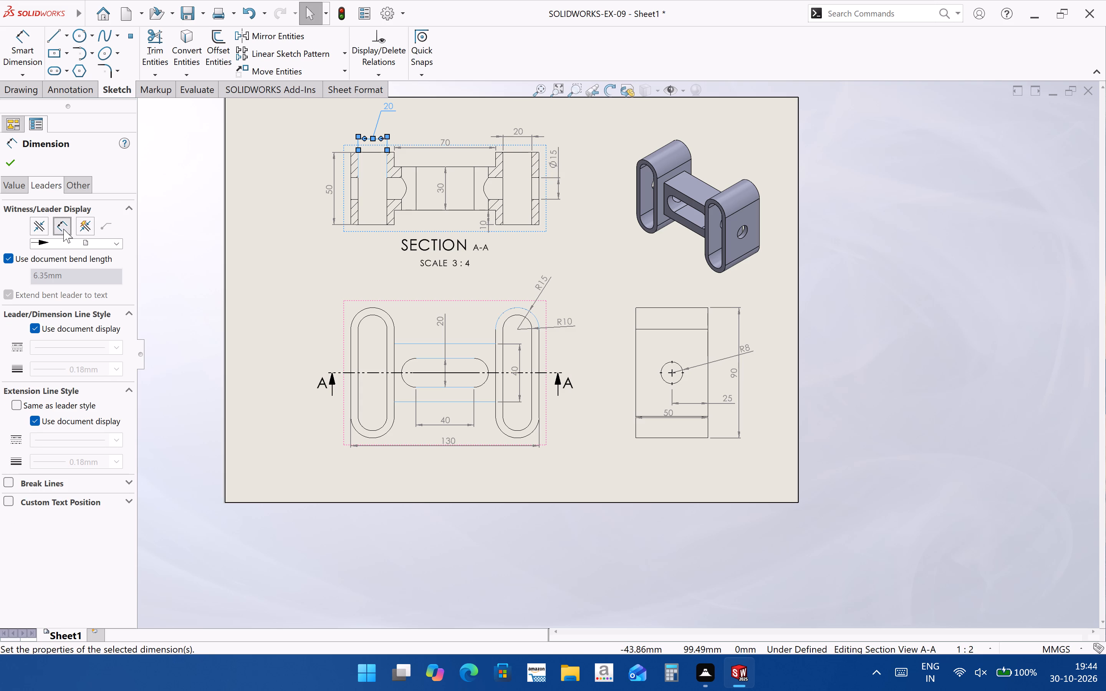
click(185, 220)
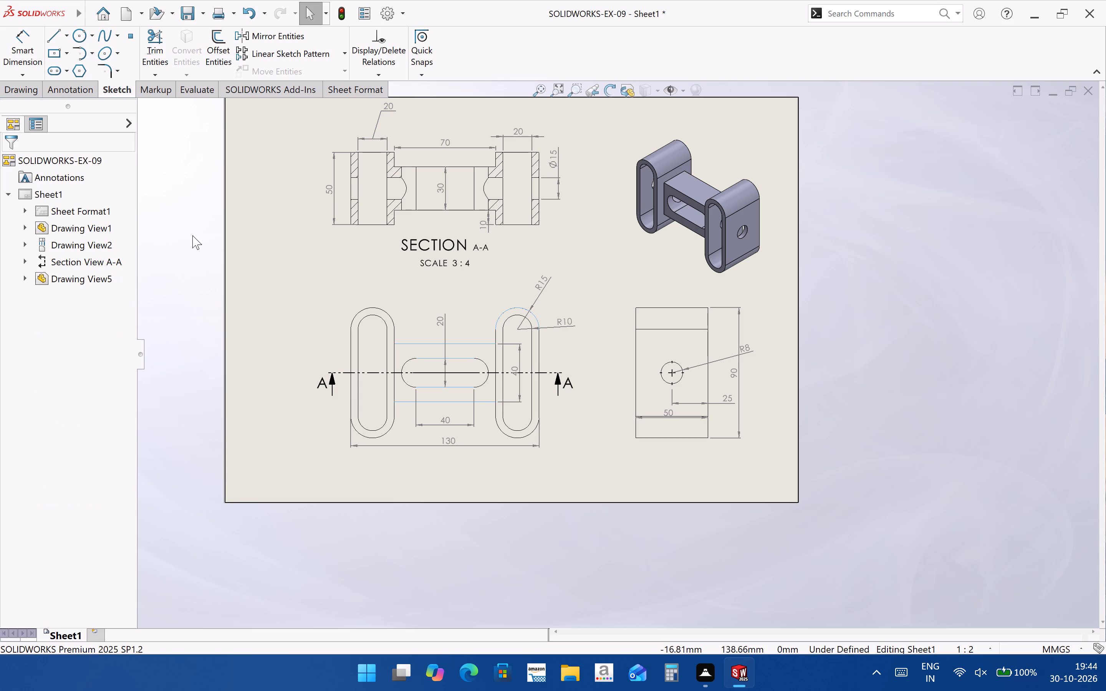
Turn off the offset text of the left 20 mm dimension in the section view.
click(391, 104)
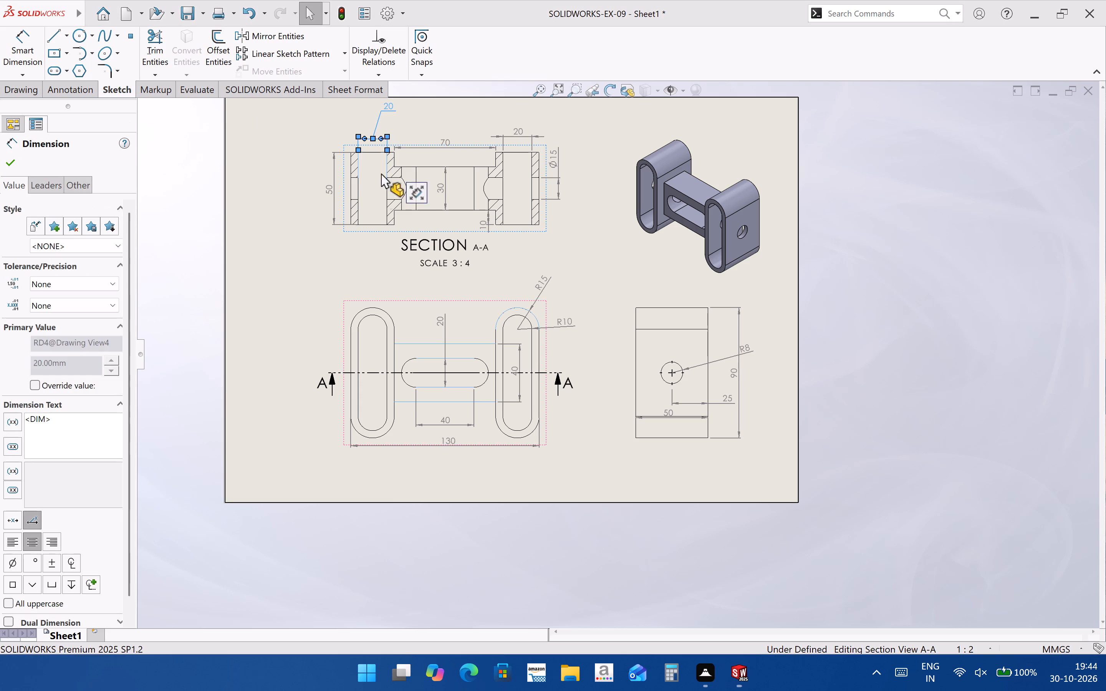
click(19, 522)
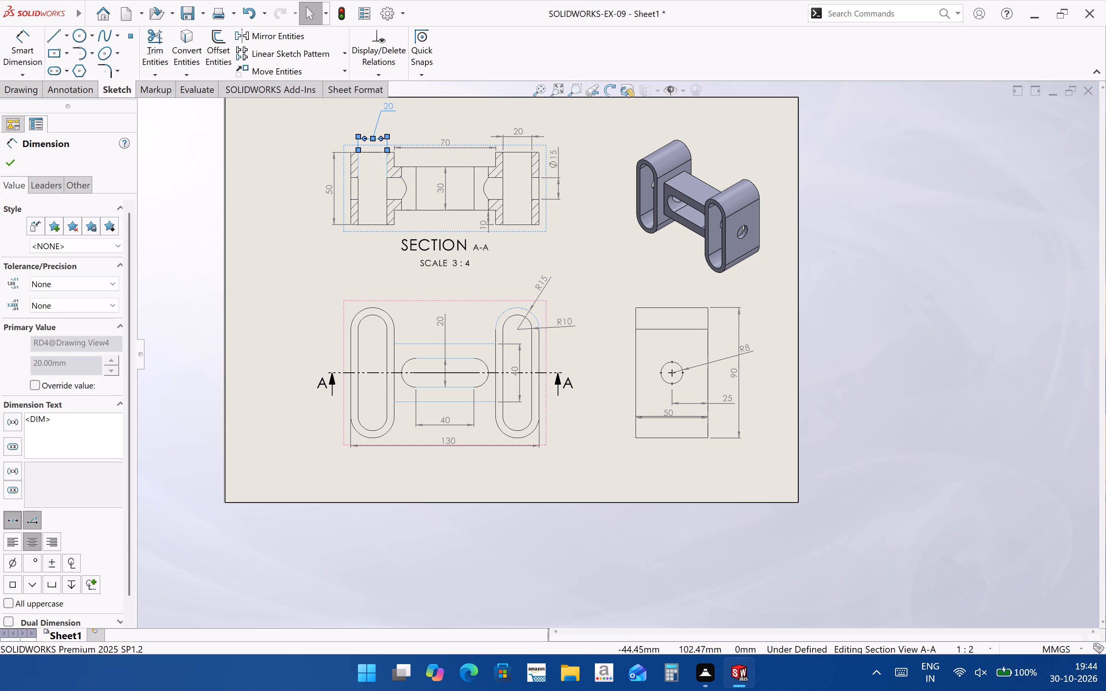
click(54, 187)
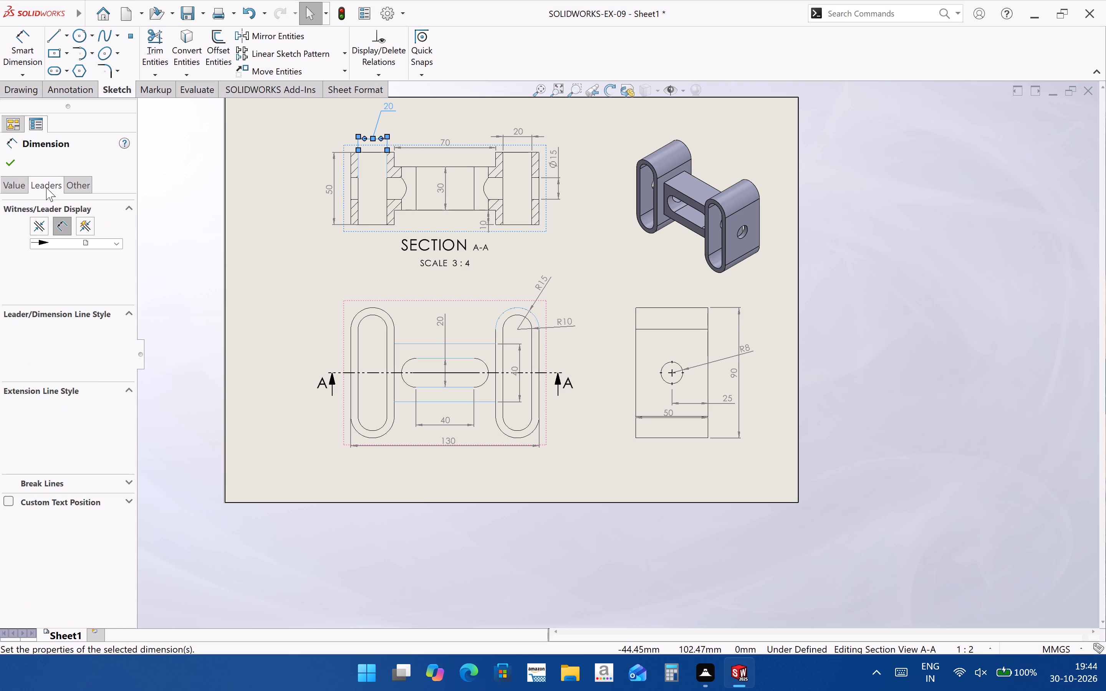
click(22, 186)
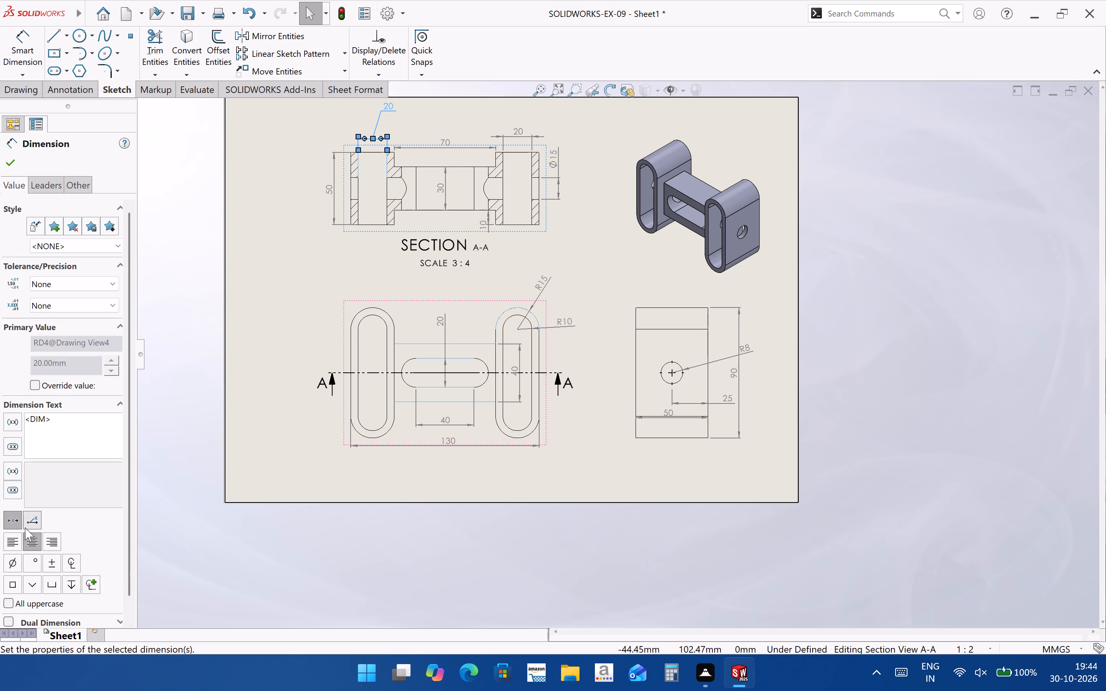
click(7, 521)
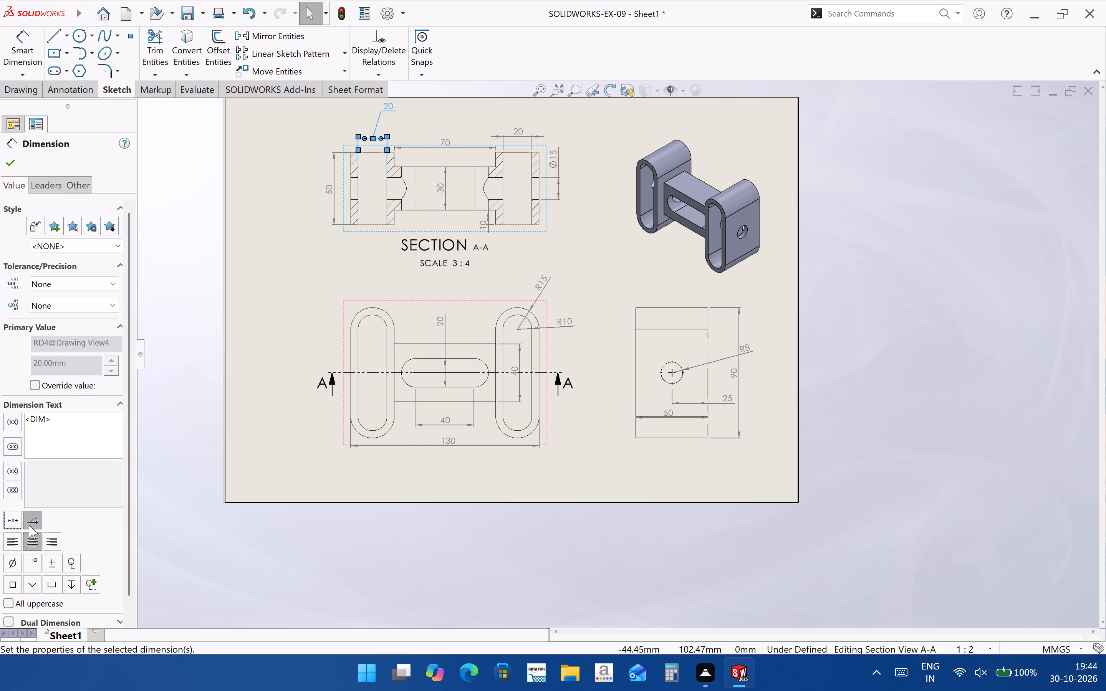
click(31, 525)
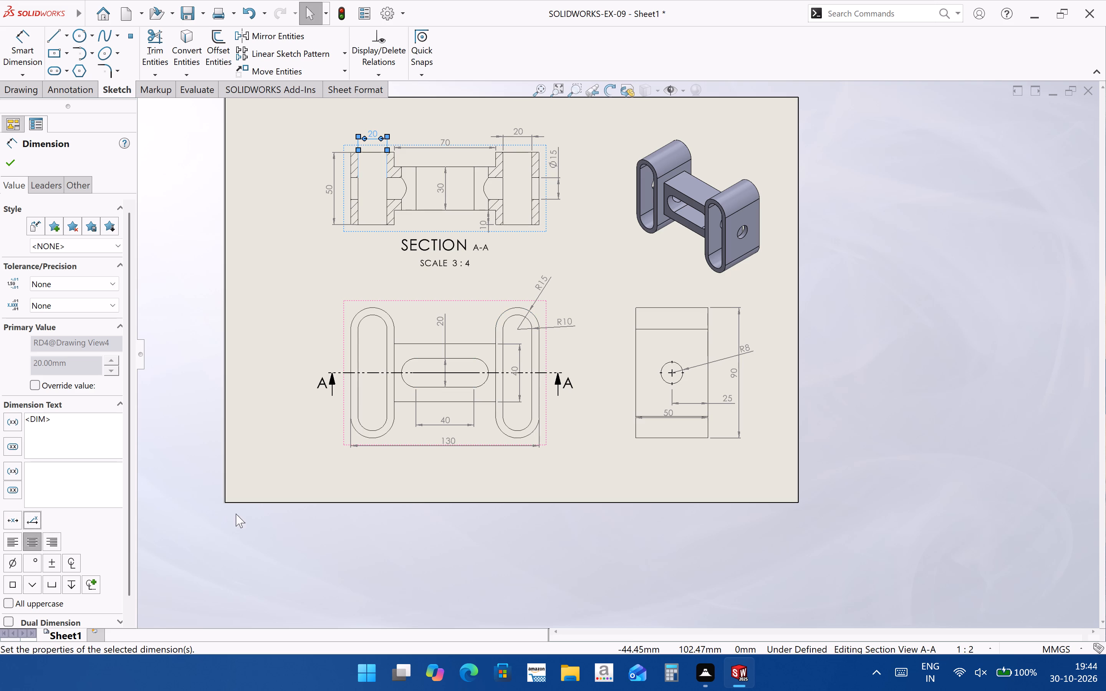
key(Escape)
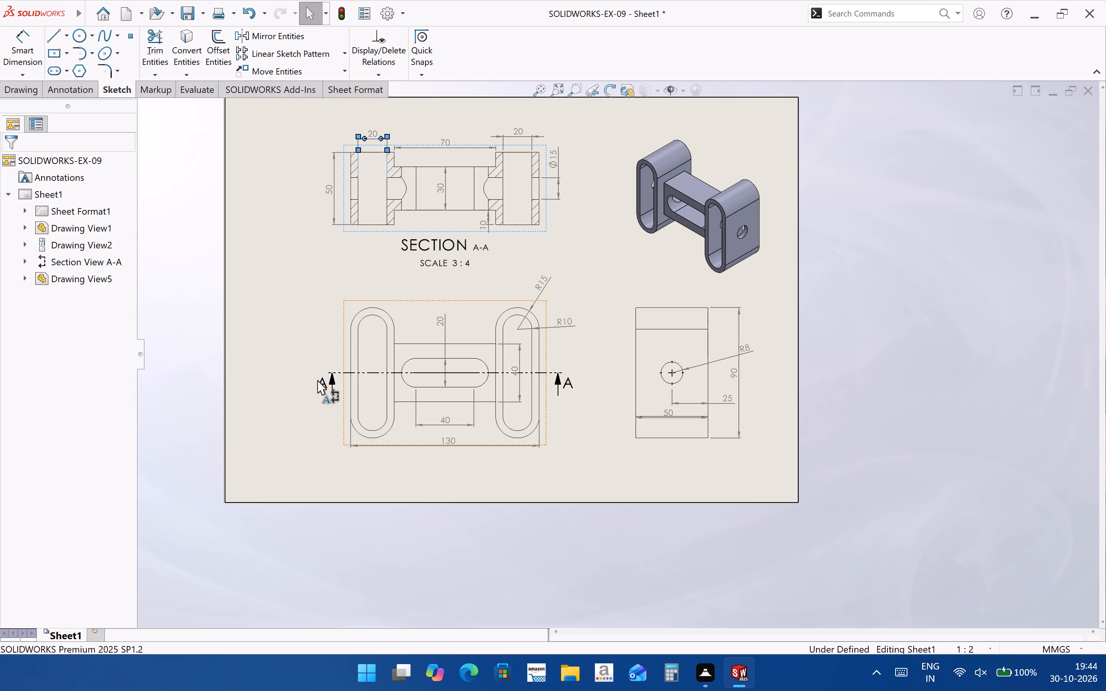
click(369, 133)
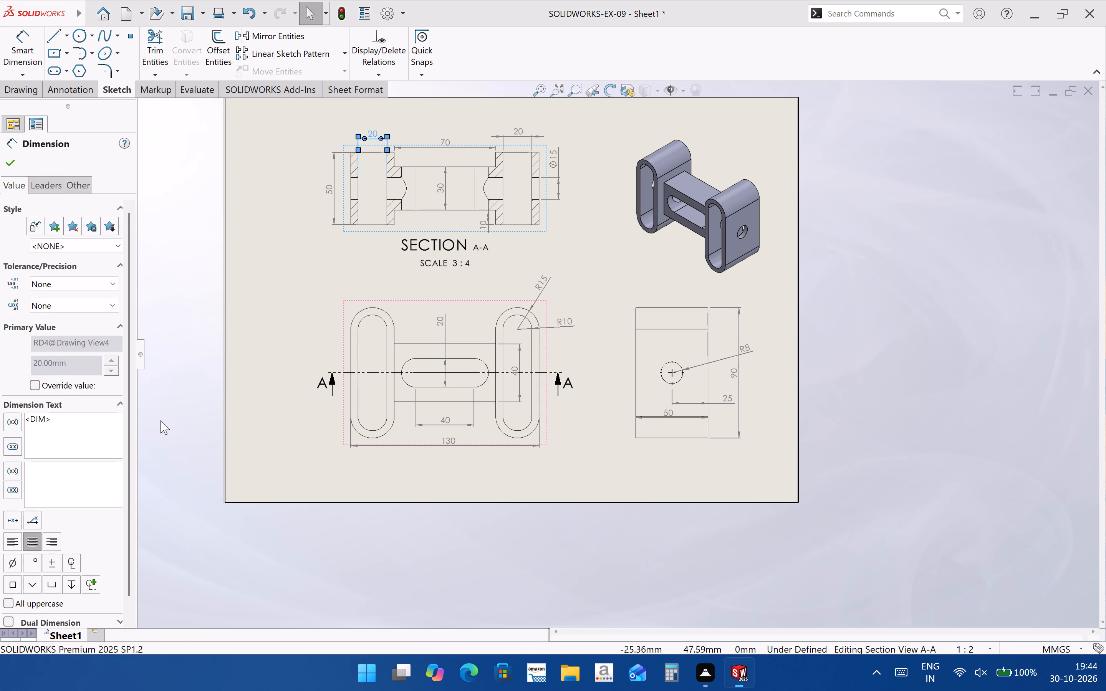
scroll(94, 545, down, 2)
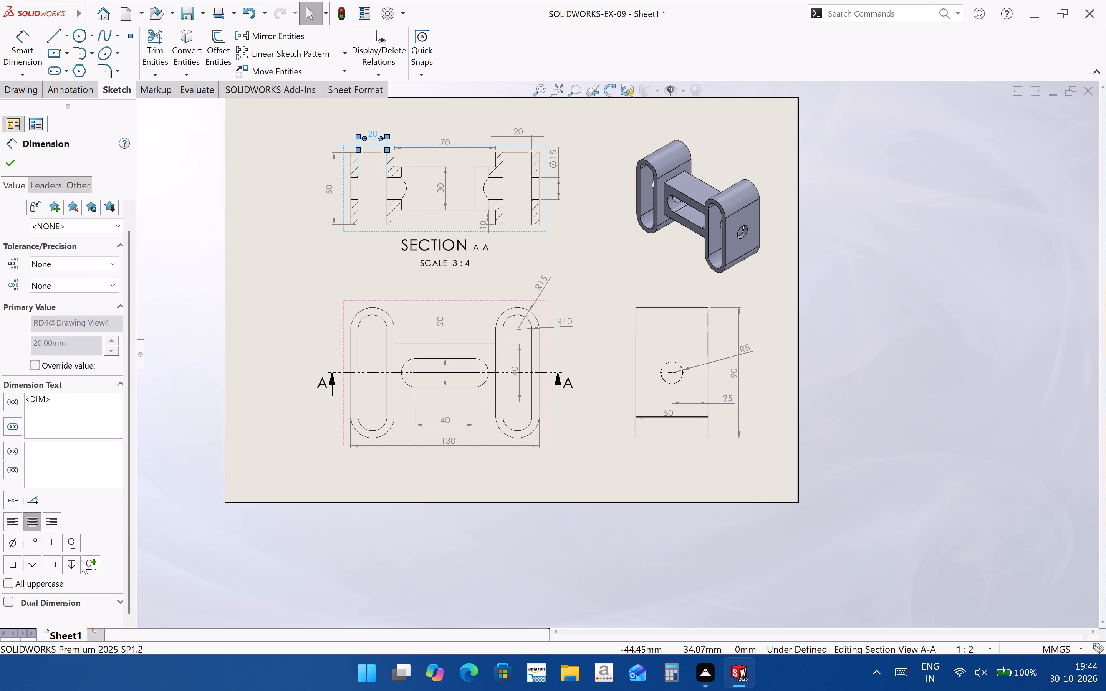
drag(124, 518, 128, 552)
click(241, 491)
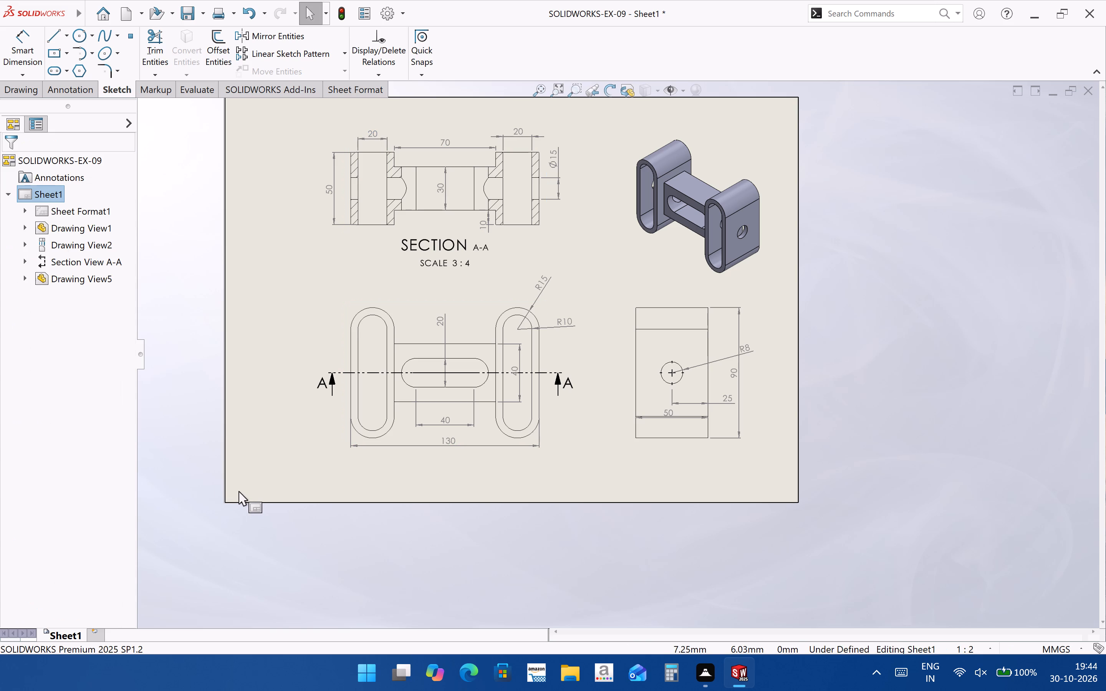
Turn on centred text for the 30 mm dimension in the section view, leaving its text without an offset.
click(442, 189)
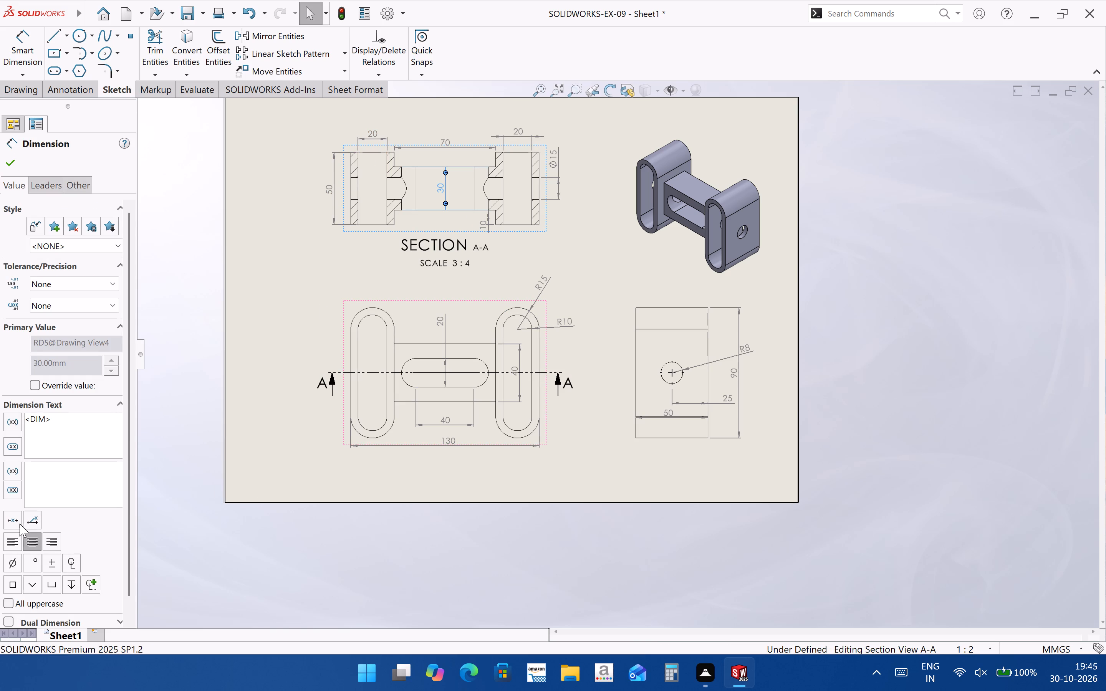
click(30, 522)
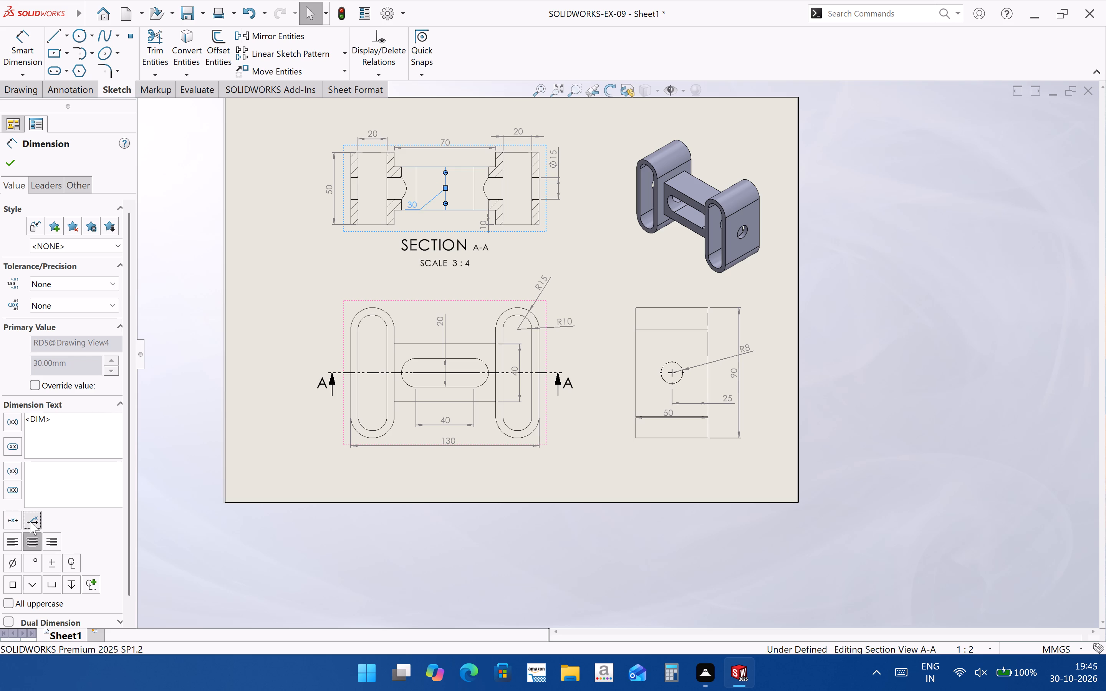
click(13, 519)
click(36, 518)
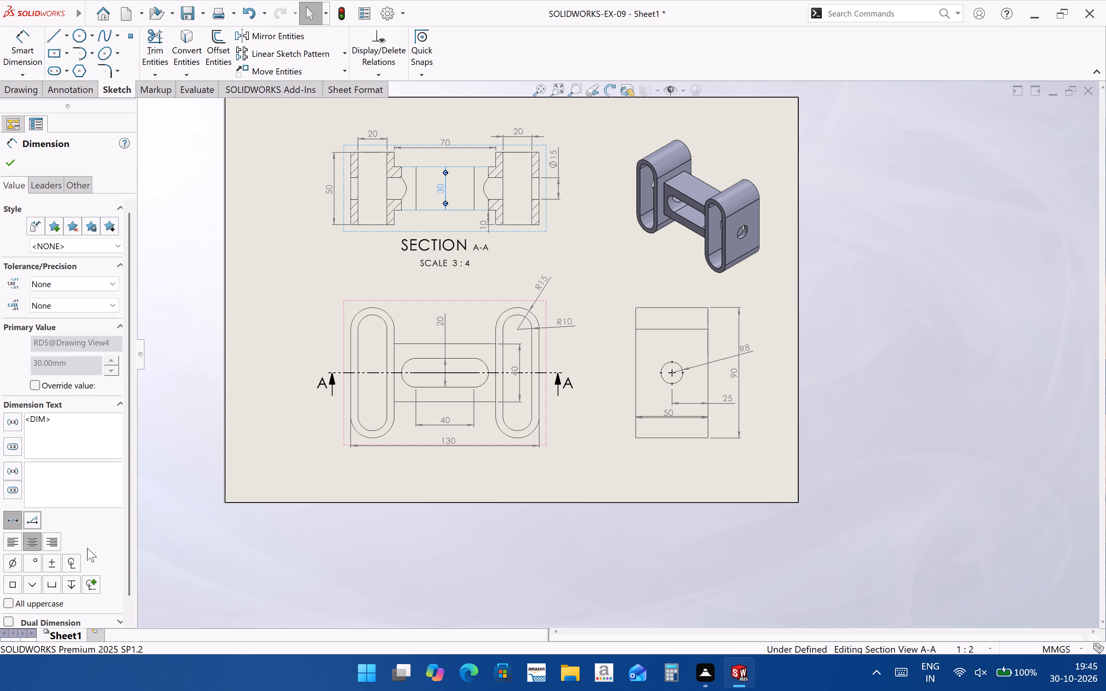
drag(129, 529, 129, 550)
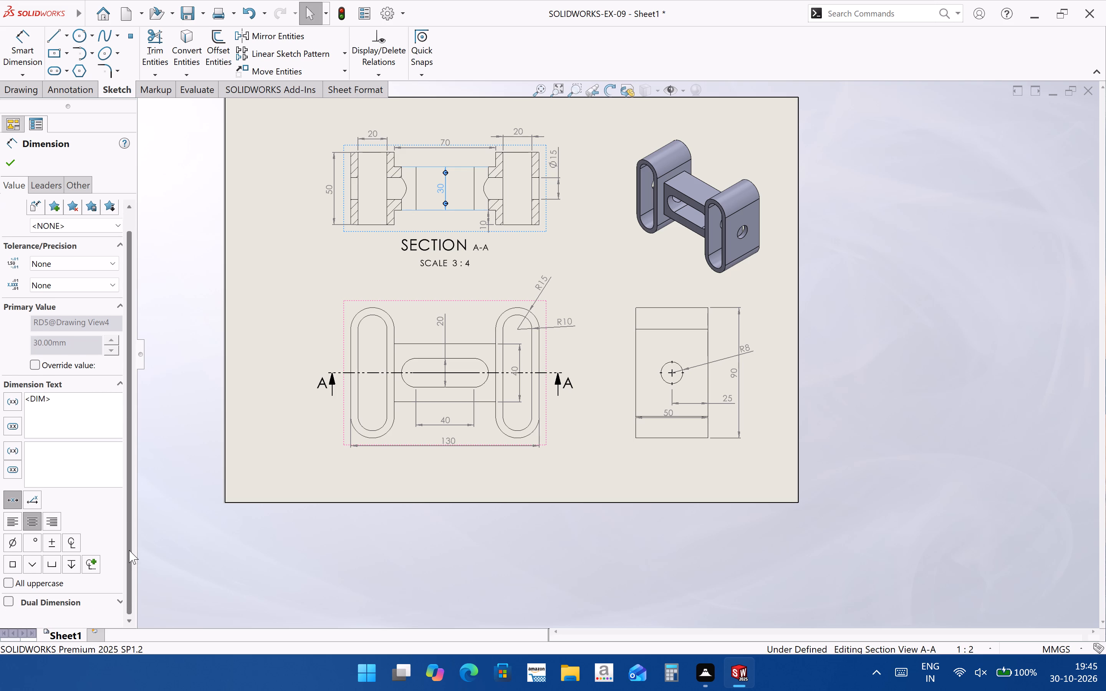
drag(129, 550, 137, 514)
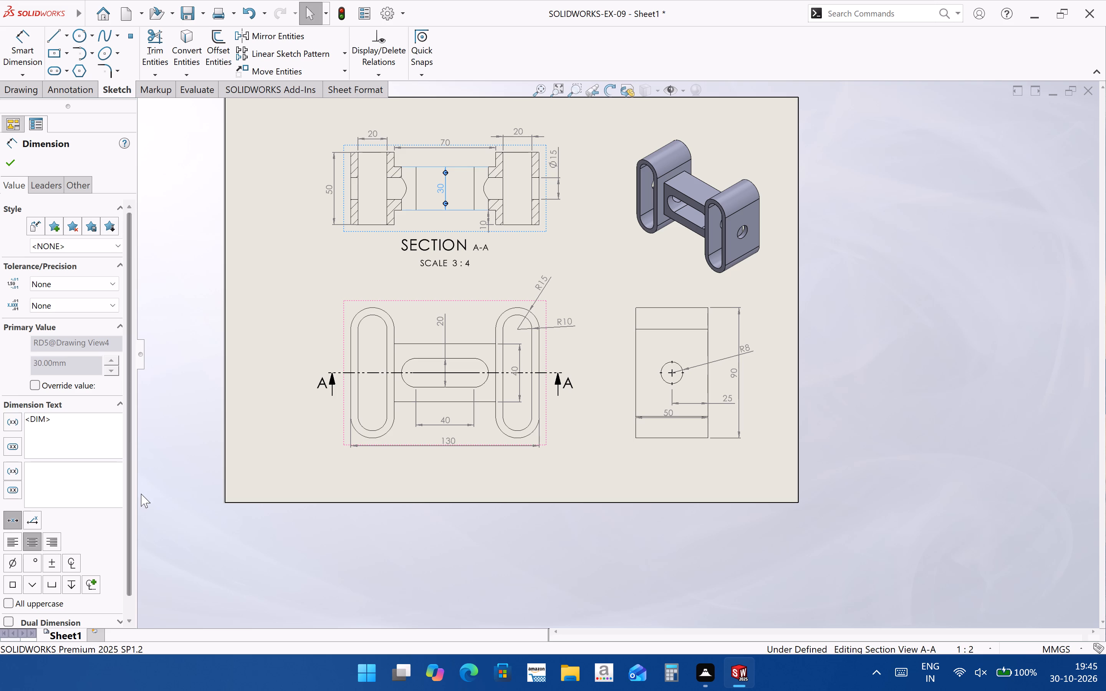
Set the arrows of the 30 mm dimension in the section view to display inside the extension lines.
click(50, 189)
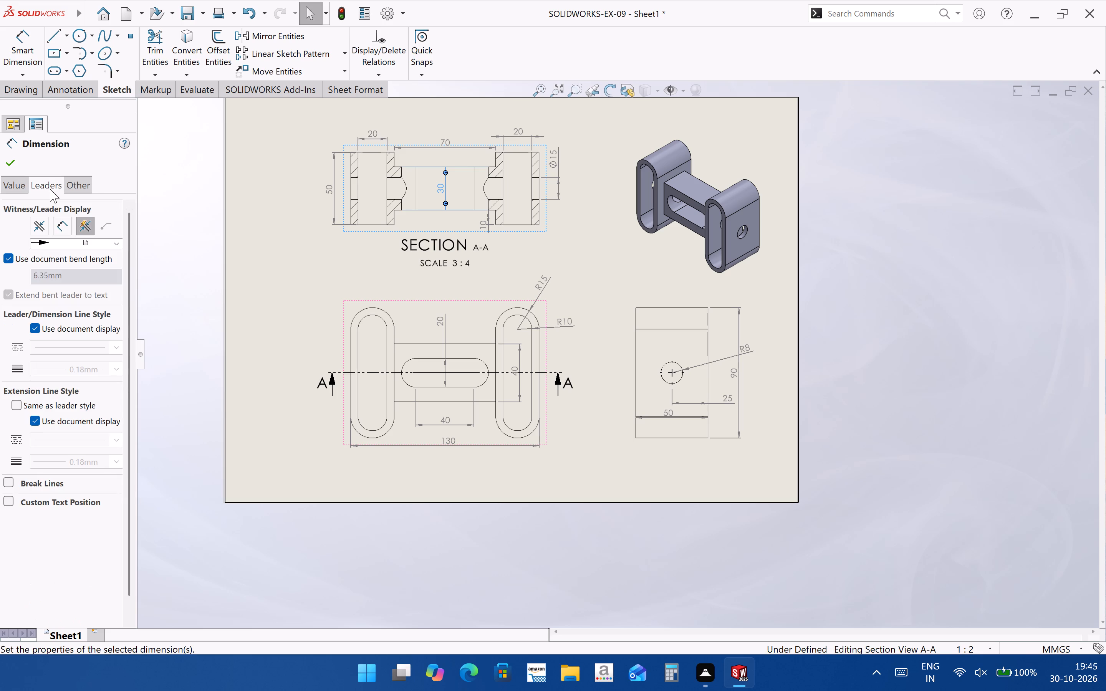
click(55, 220)
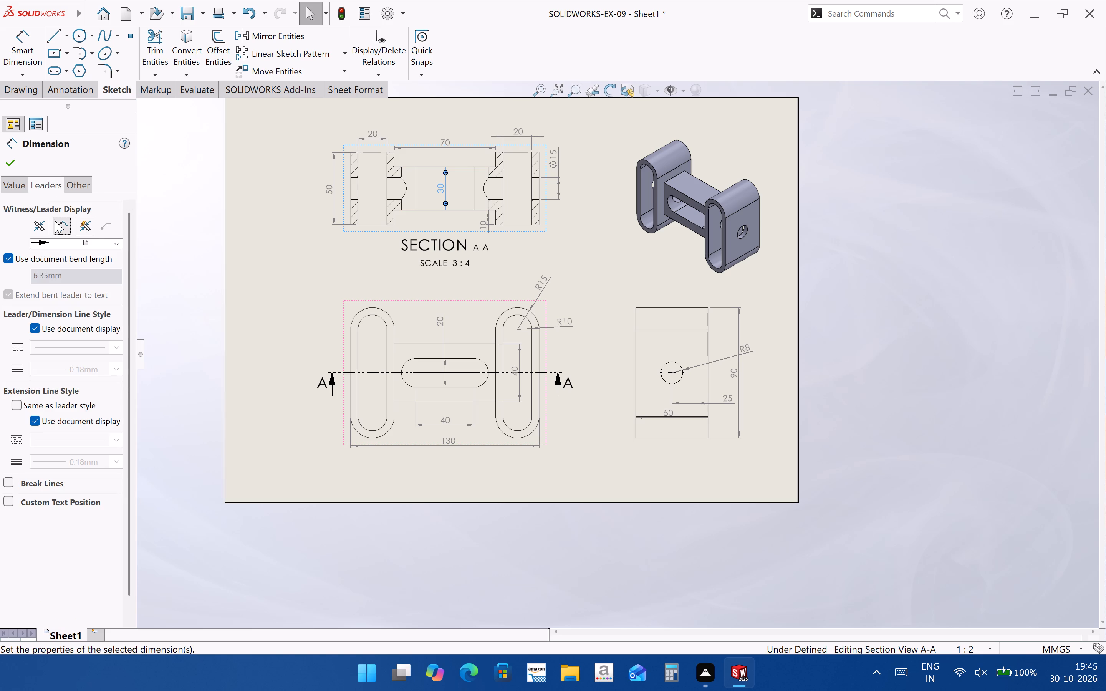
click(42, 224)
click(57, 228)
click(169, 341)
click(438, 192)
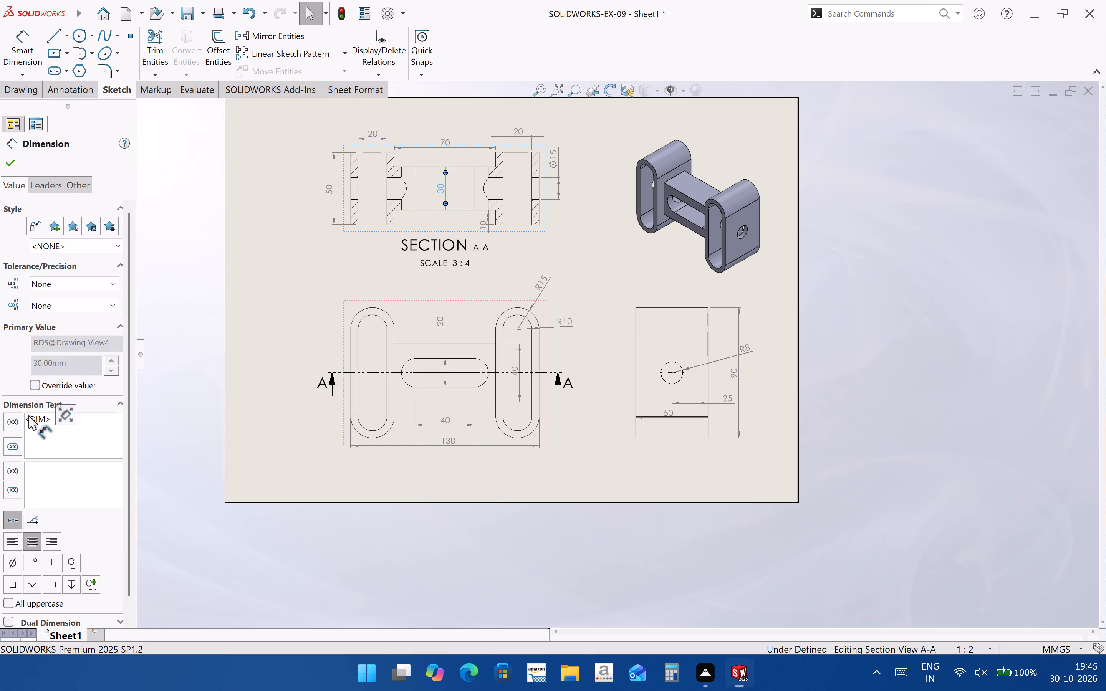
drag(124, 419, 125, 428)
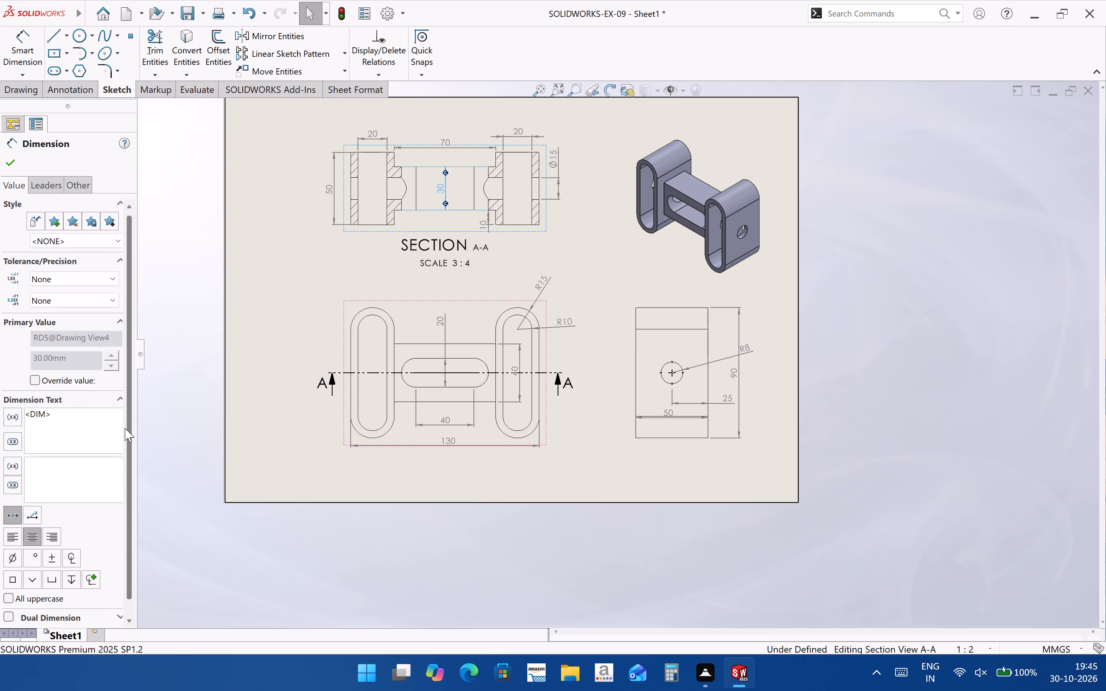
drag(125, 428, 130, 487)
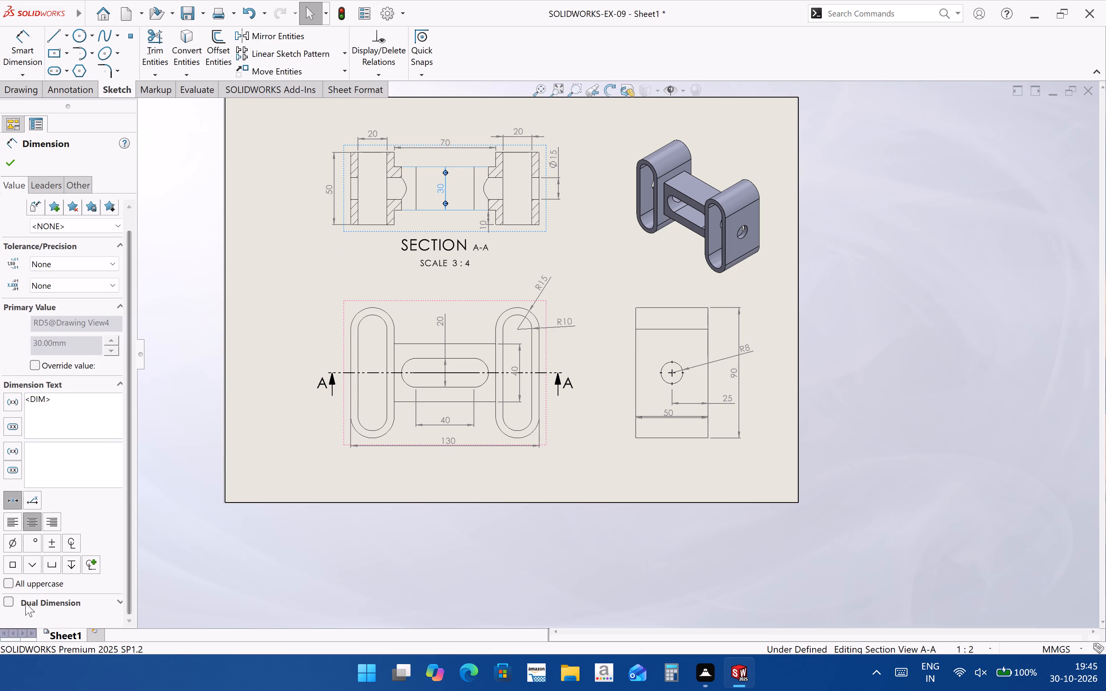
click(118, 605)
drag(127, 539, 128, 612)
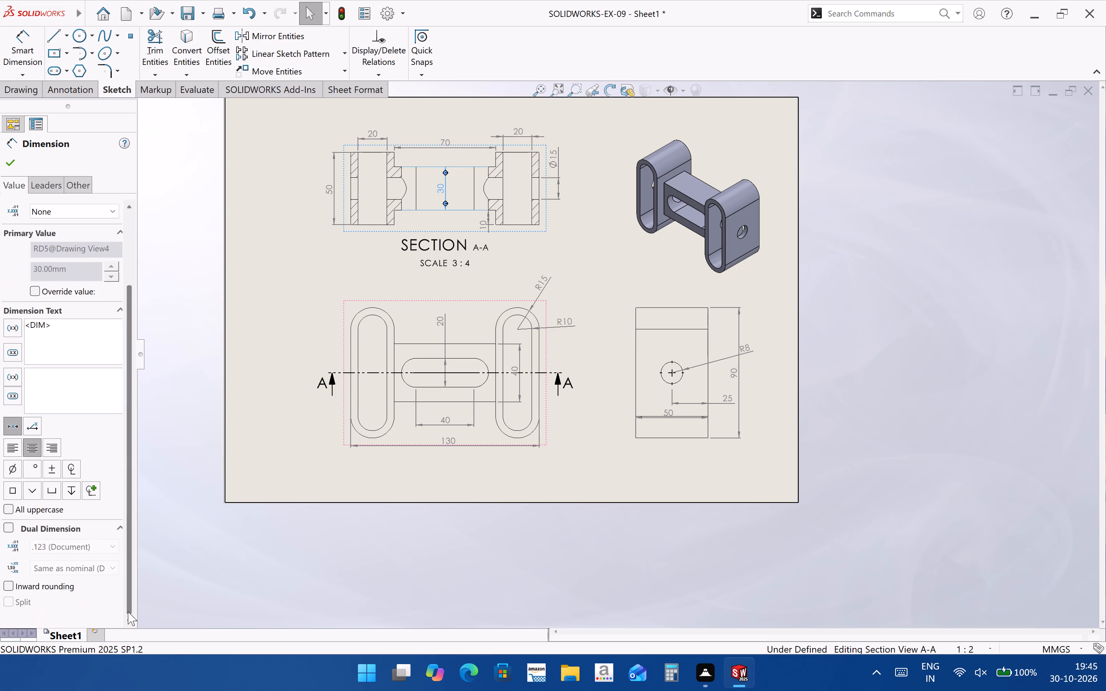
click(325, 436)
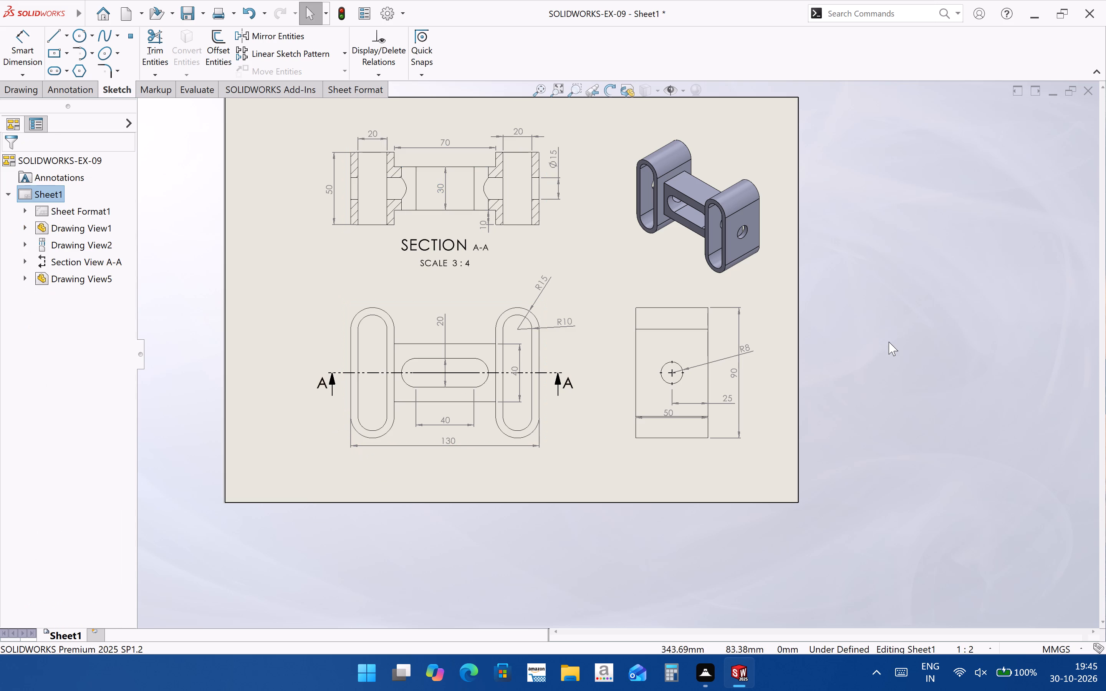
Move the text of the vertical 40 mm crossbar dimension in the front view up, clear of the section line.
scroll(591, 303, up, 1)
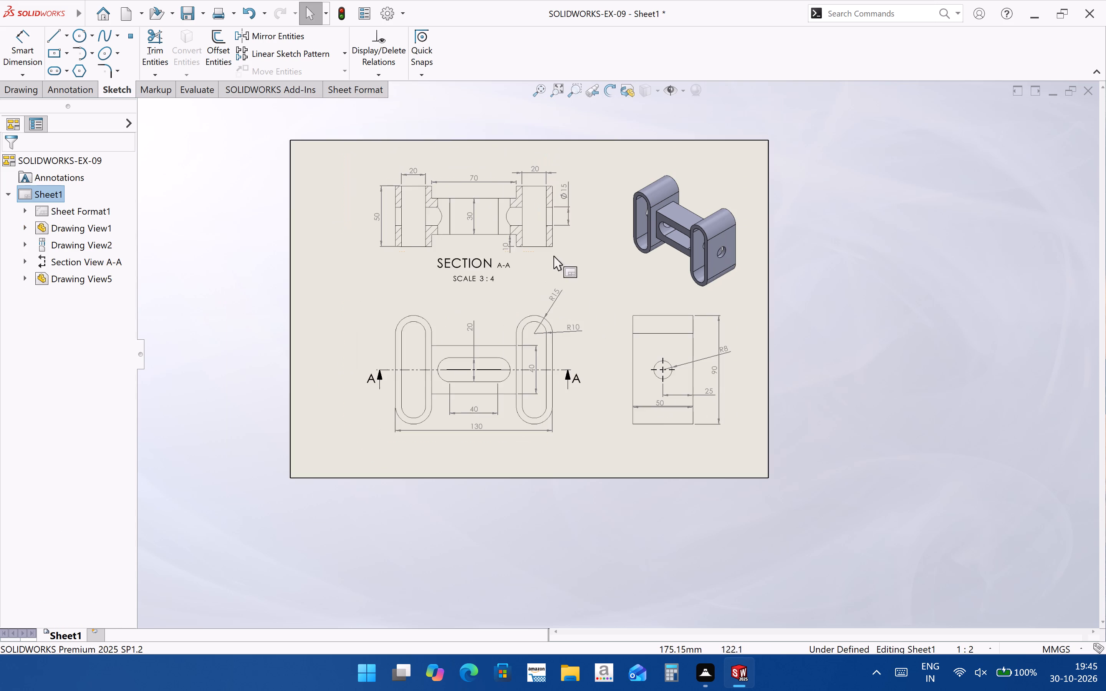
scroll(529, 220, down, 4)
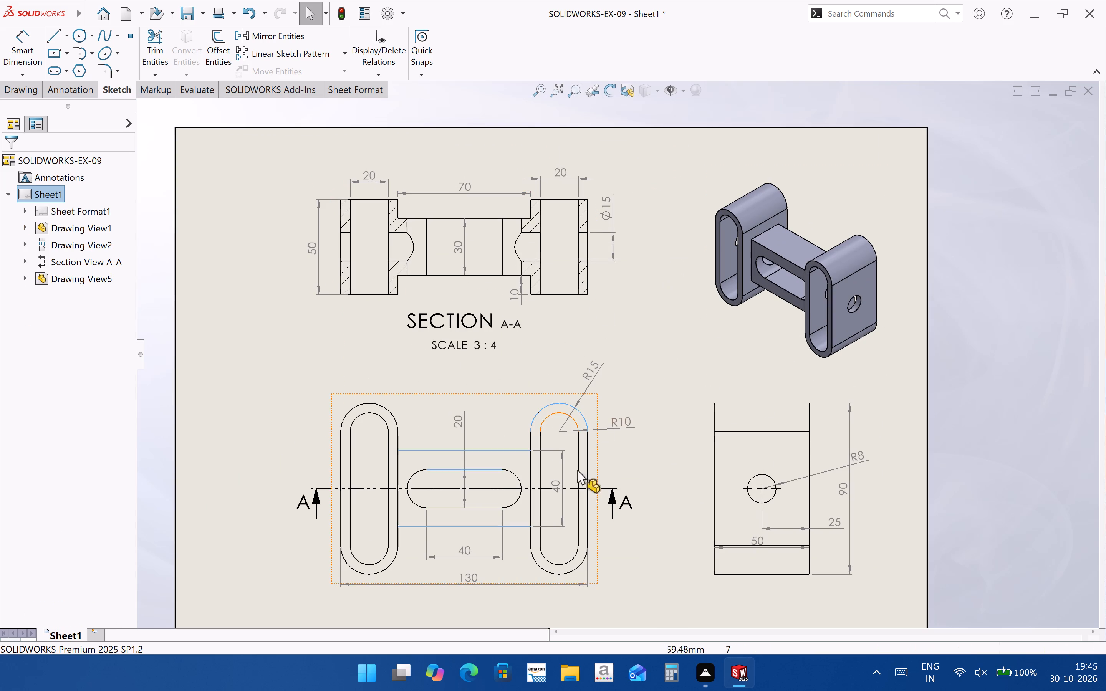
click(561, 483)
drag(558, 484, 558, 482)
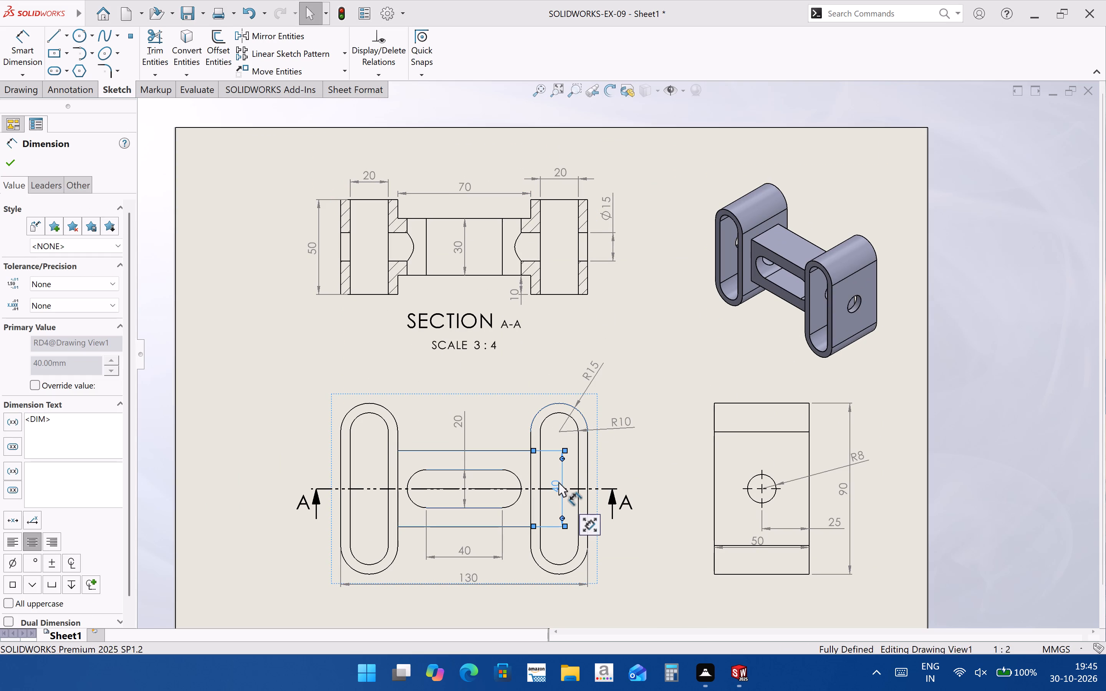
drag(558, 482, 559, 476)
click(649, 394)
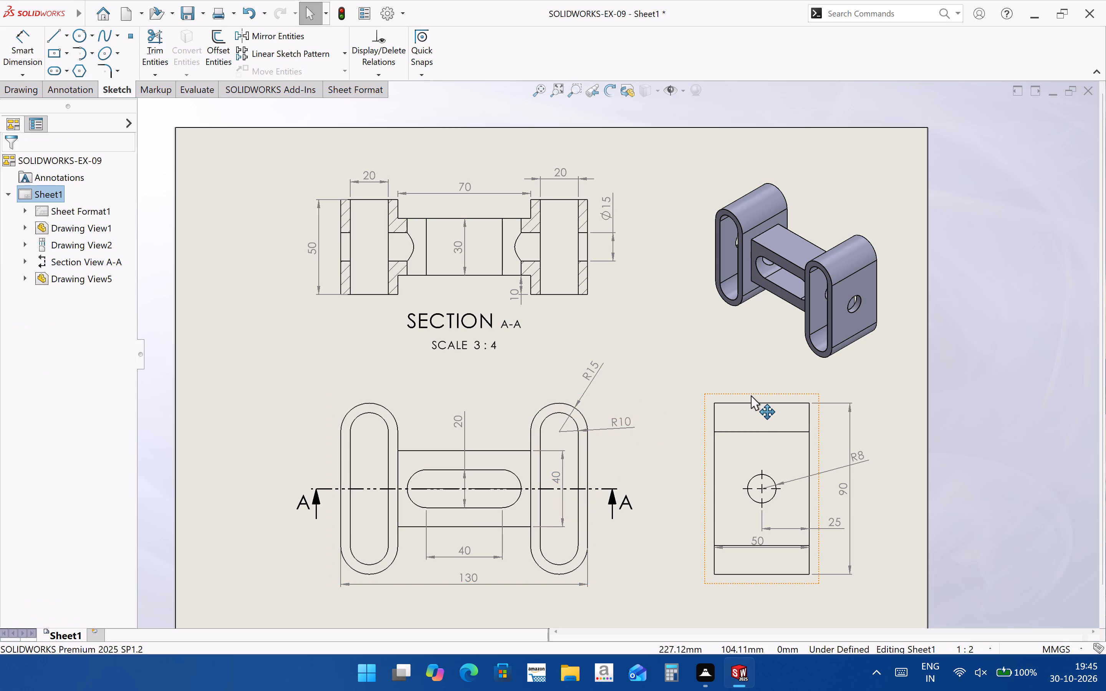
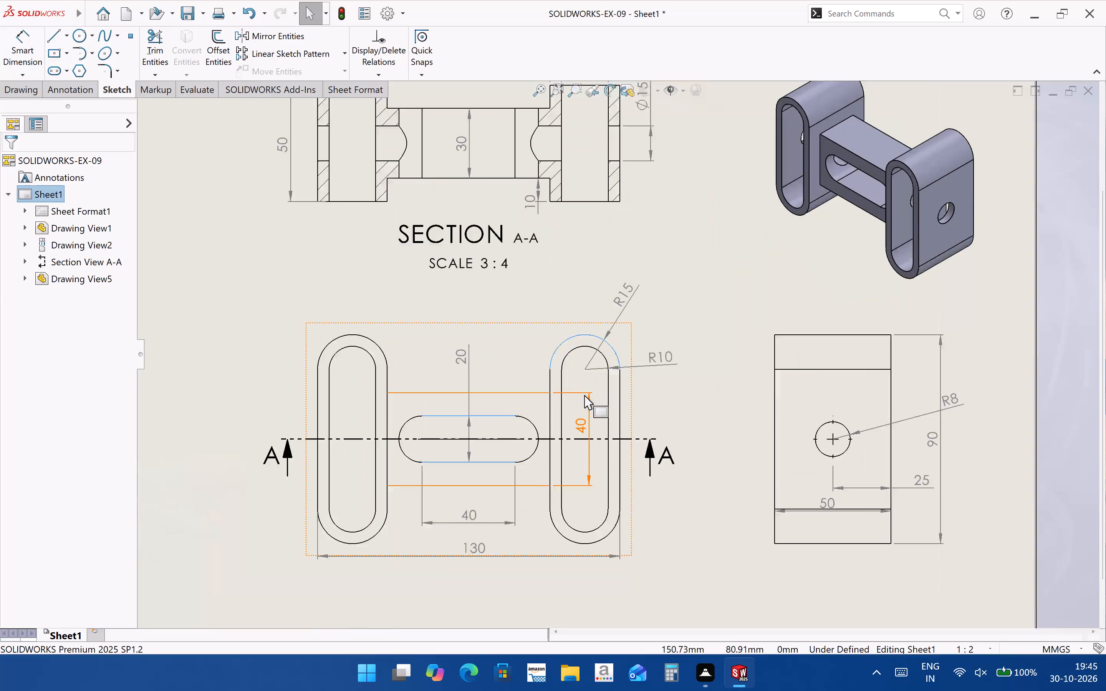
Turn on centred text for the slot's horizontal 40 mm dimension in the front view and set its arrows inside the extension lines.
scroll(601, 413, up, 3)
scroll(621, 209, down, 2)
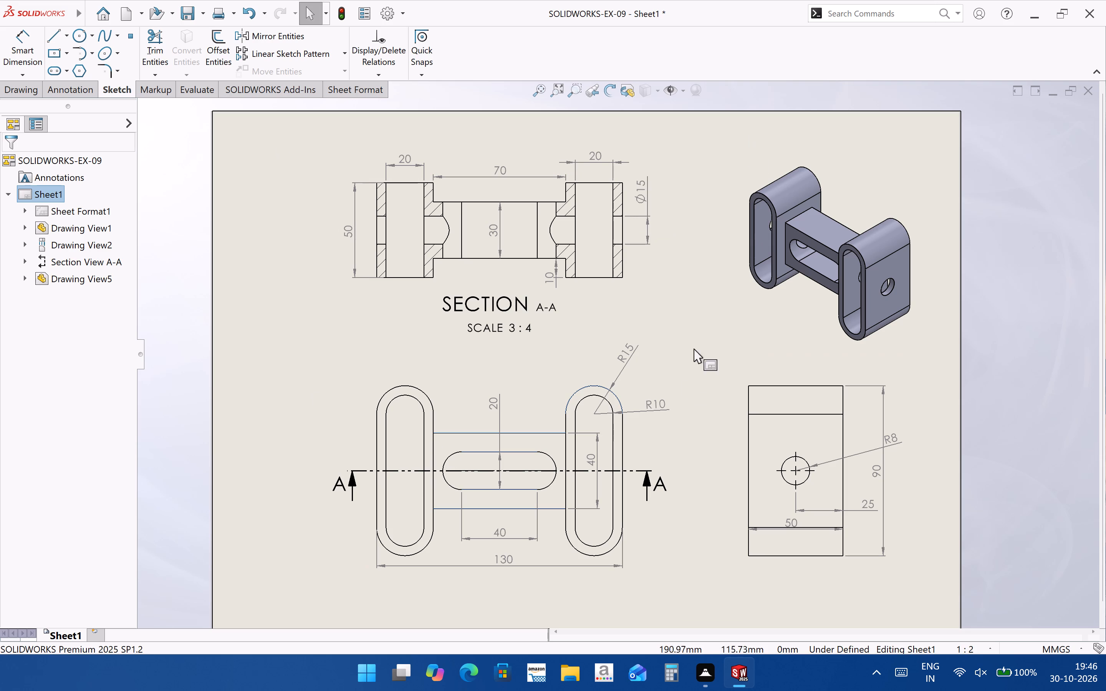
scroll(589, 514, up, 1)
scroll(589, 513, down, 3)
scroll(616, 569, up, 2)
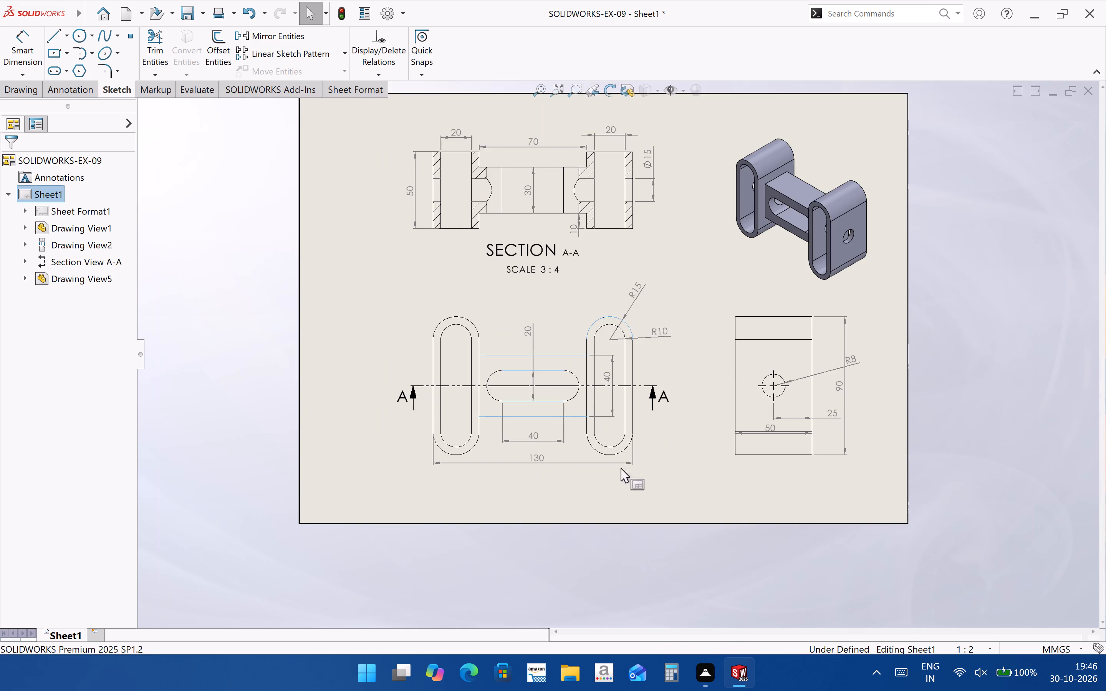
scroll(592, 269, down, 3)
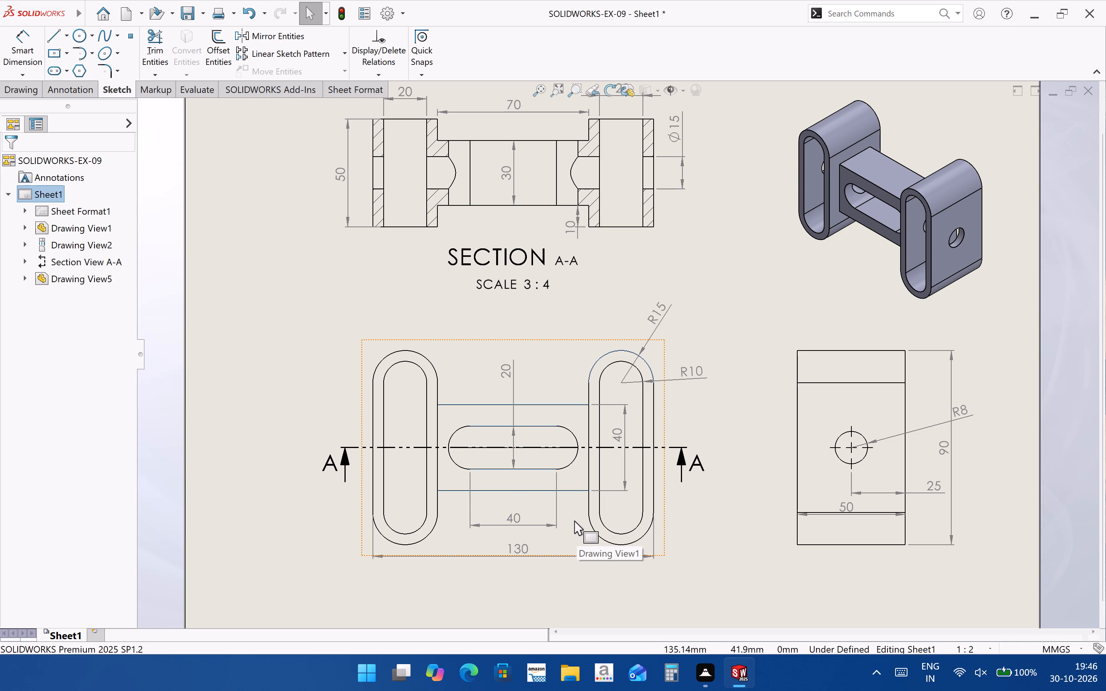
click(513, 518)
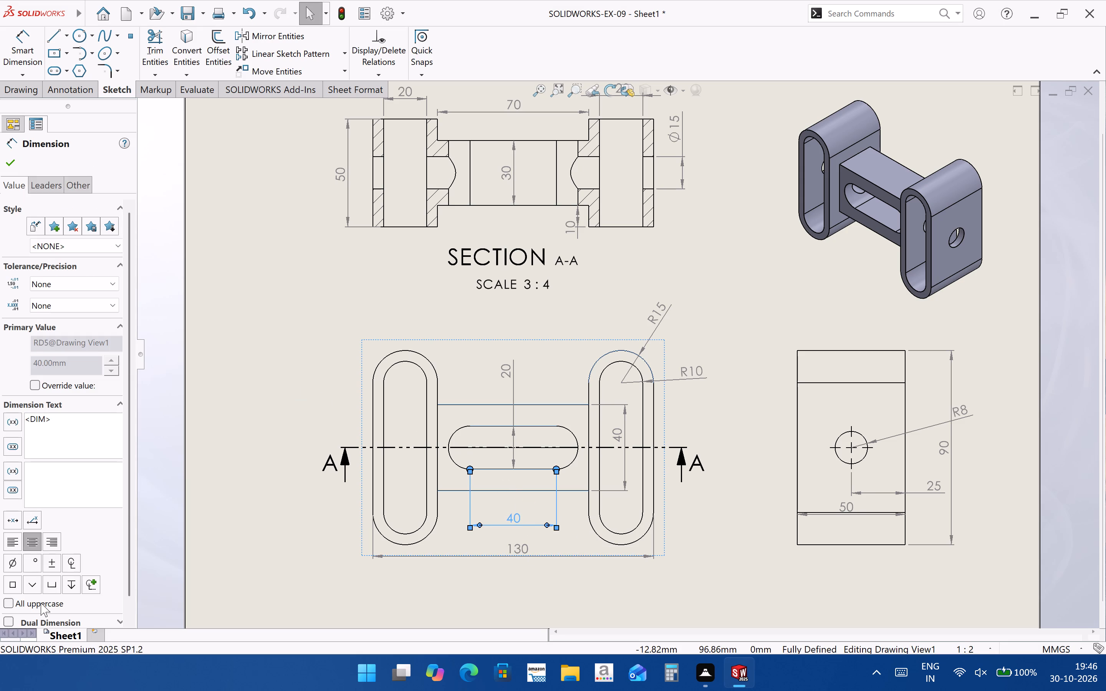
click(7, 520)
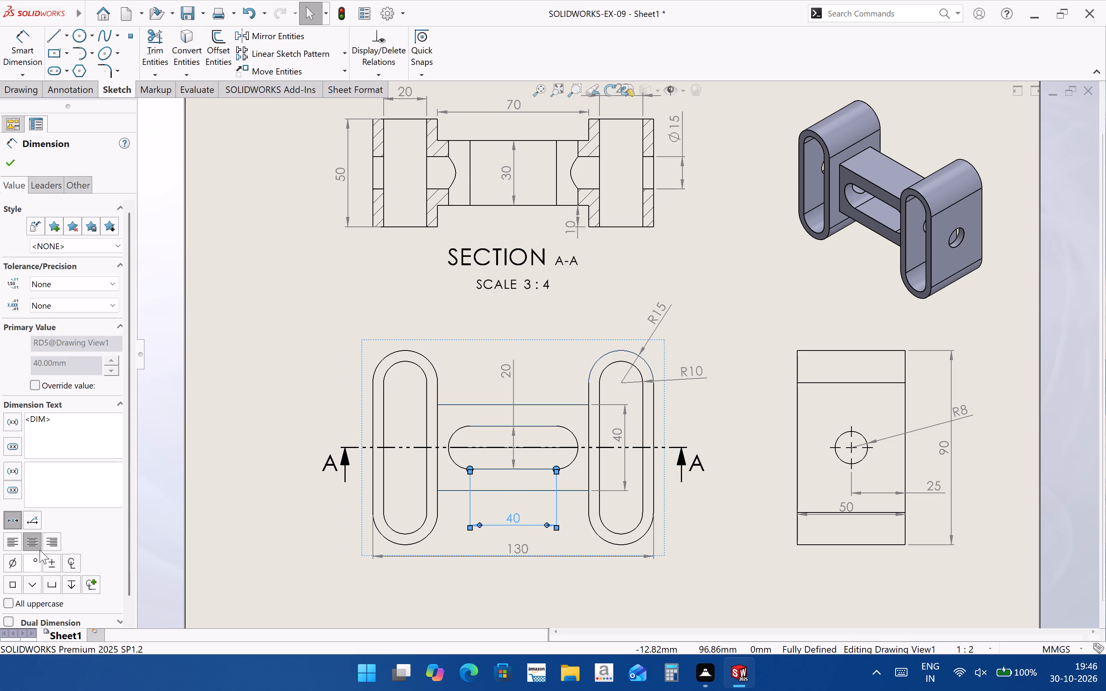
click(54, 188)
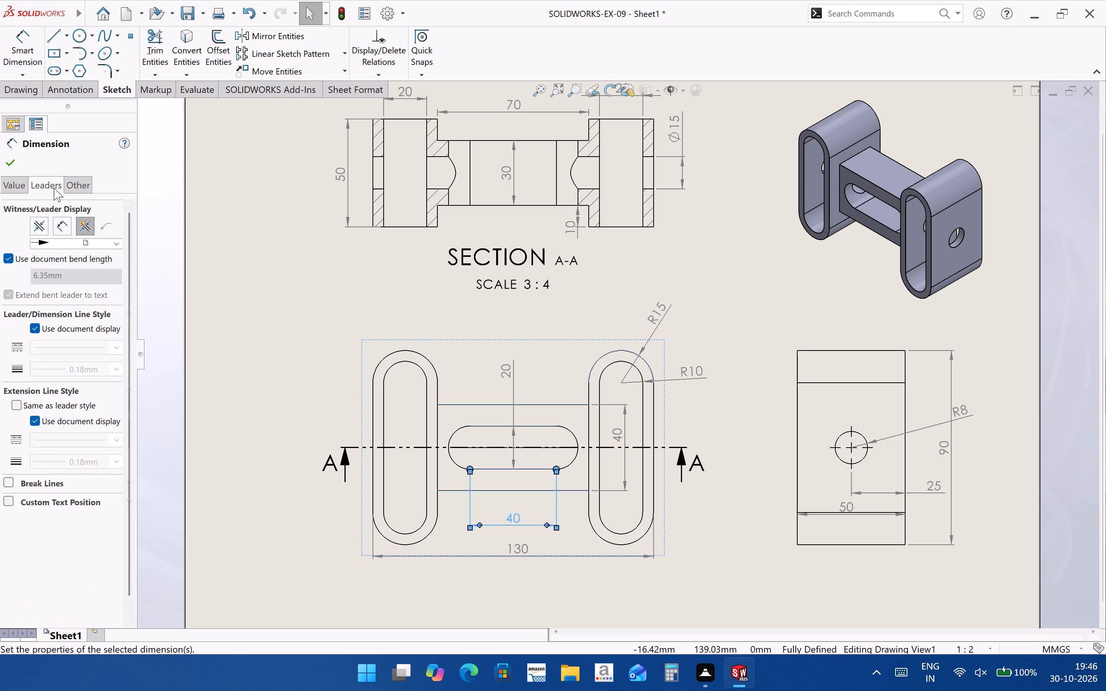
click(58, 226)
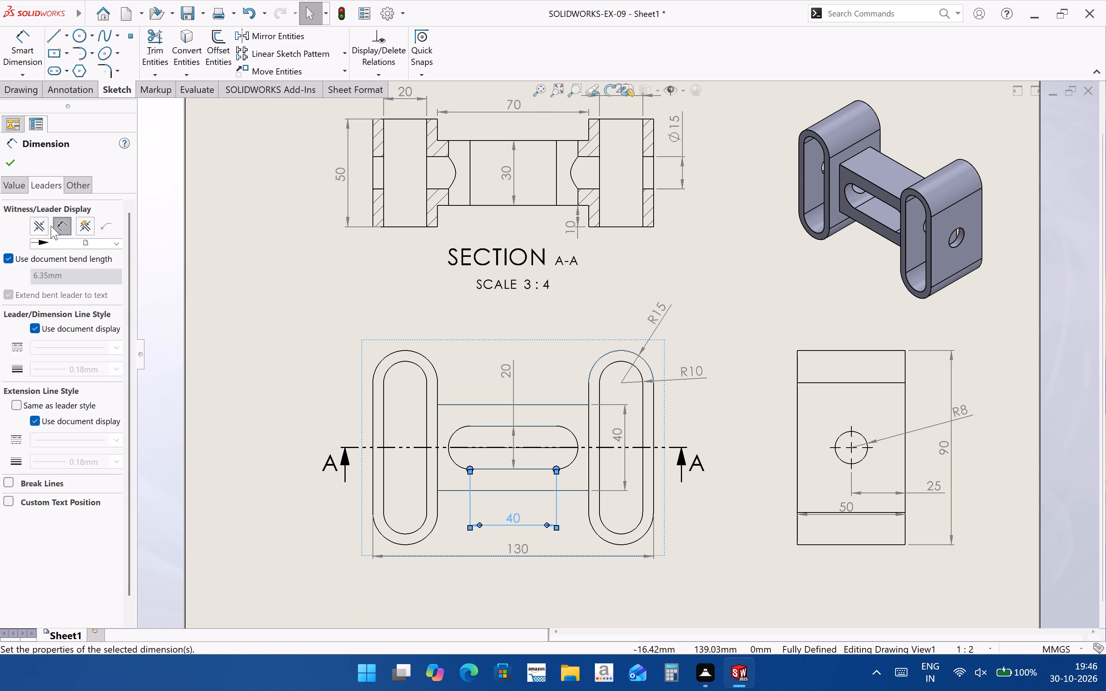
click(43, 226)
click(58, 226)
Turn off centred text for the slot's horizontal 40 mm dimension, leaving its text without an offset.
click(21, 190)
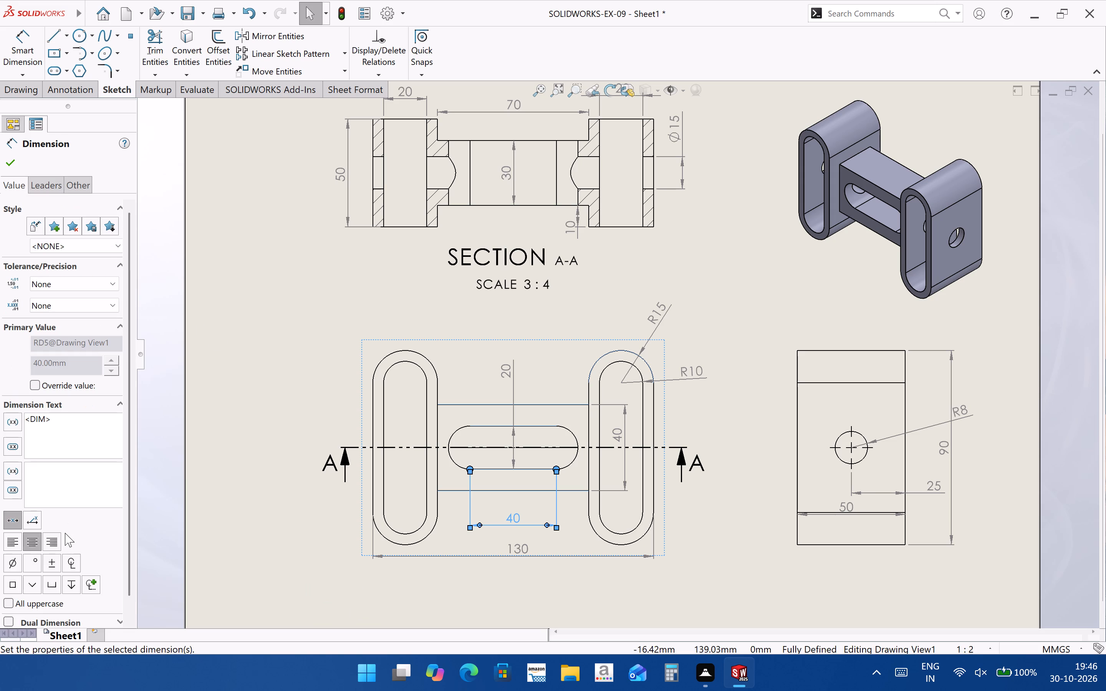
click(35, 522)
click(6, 519)
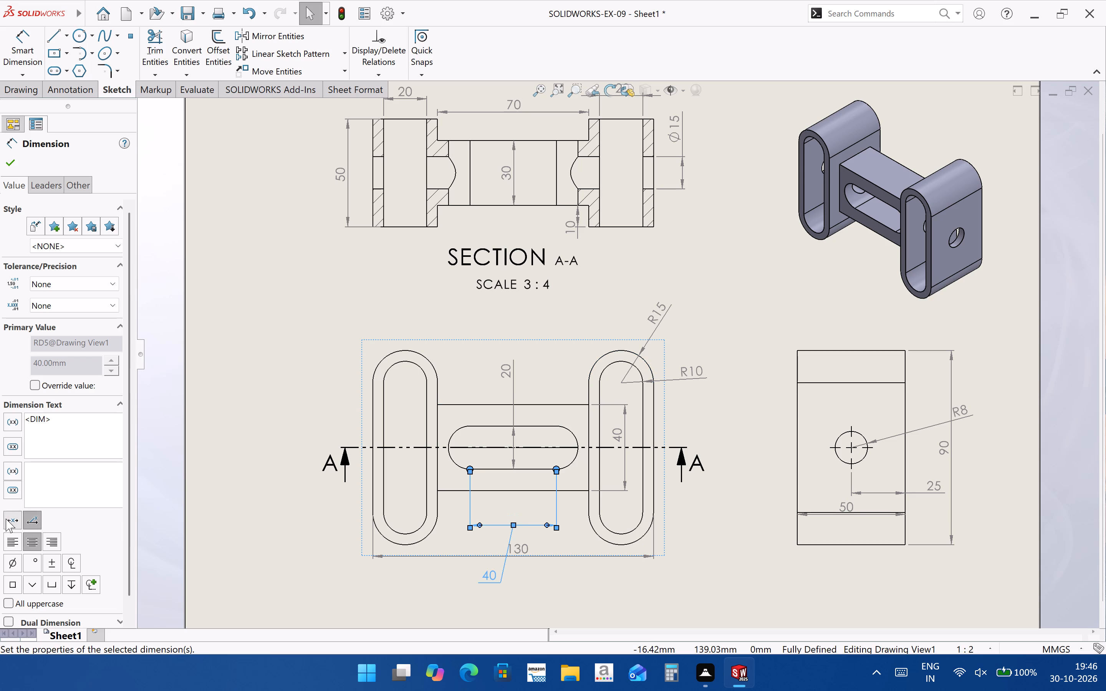
click(31, 517)
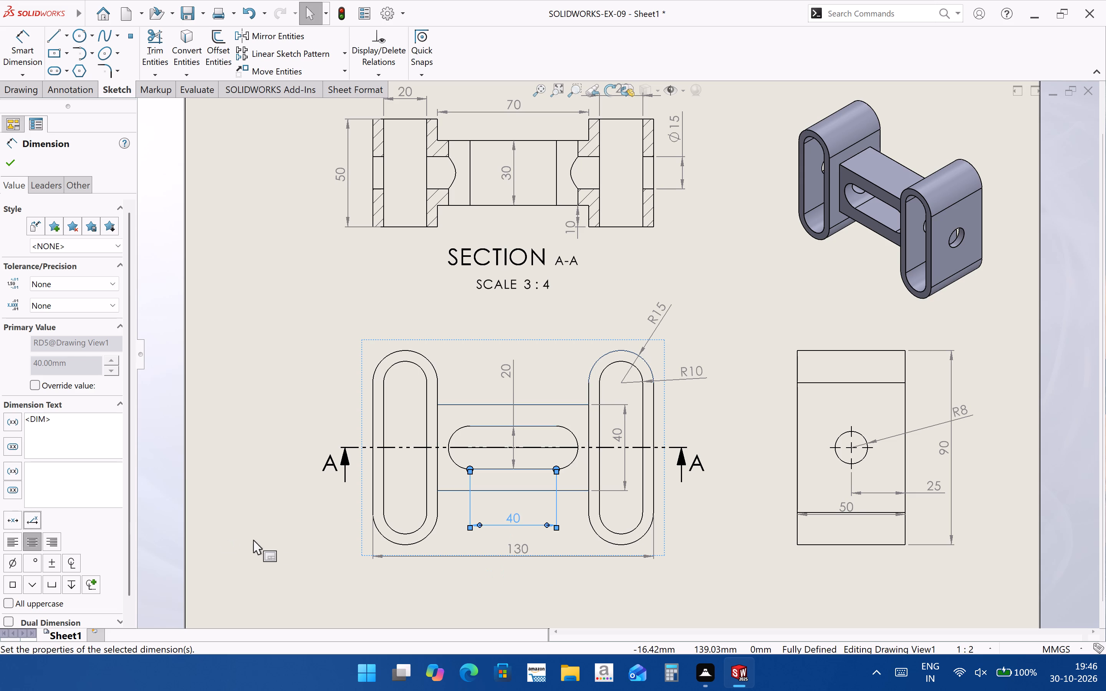
drag(131, 520, 128, 537)
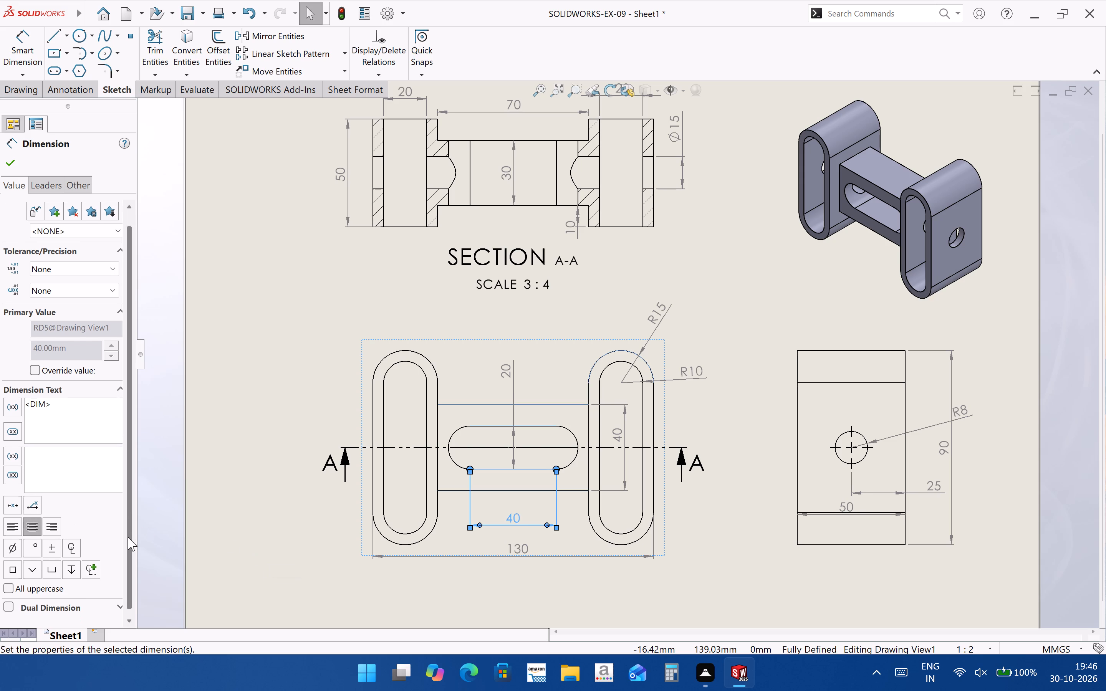
drag(128, 537, 116, 557)
click(208, 487)
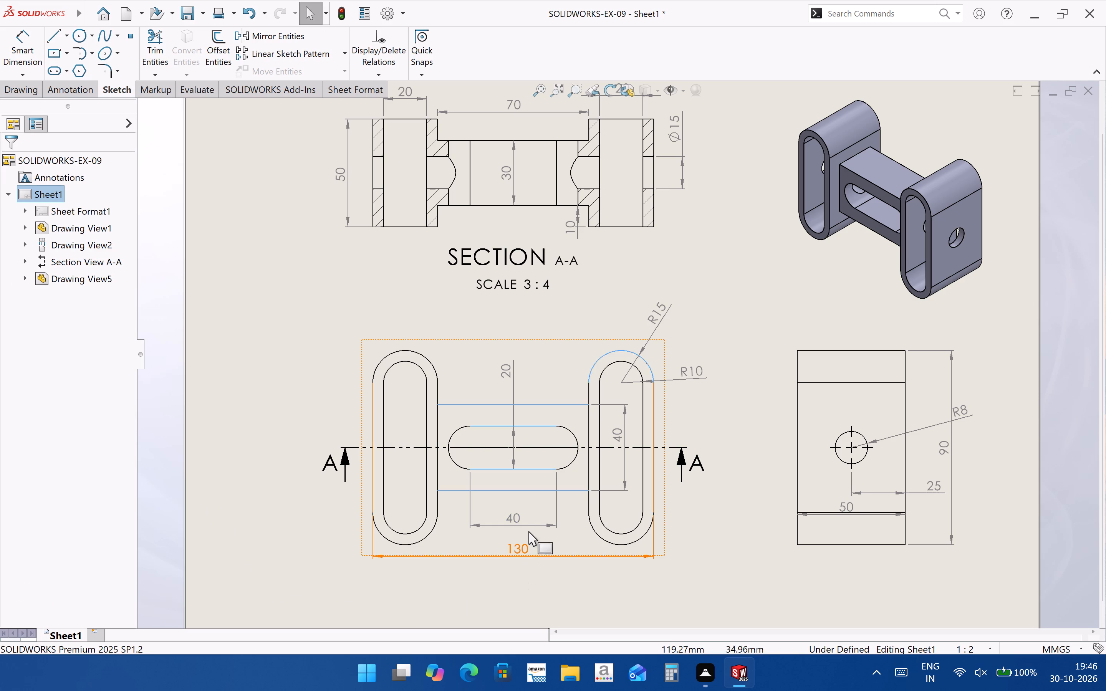
click(697, 572)
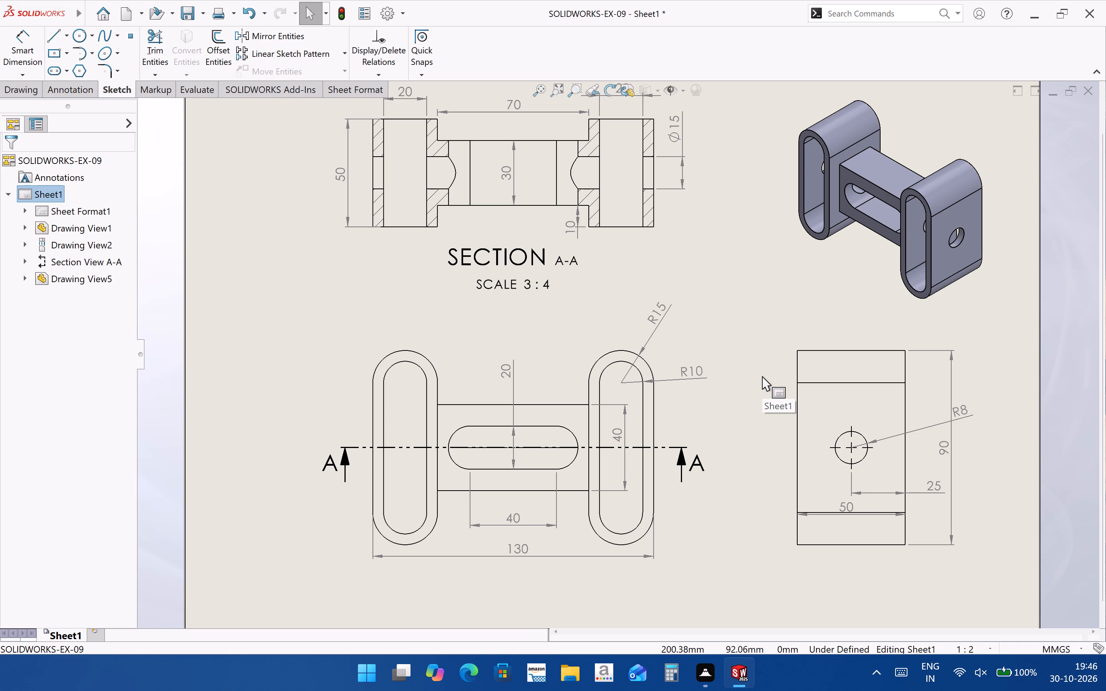
Set the arrows of the 30 mm dimension in the section view to display outside the extension lines.
scroll(751, 374, up, 2)
scroll(664, 369, down, 2)
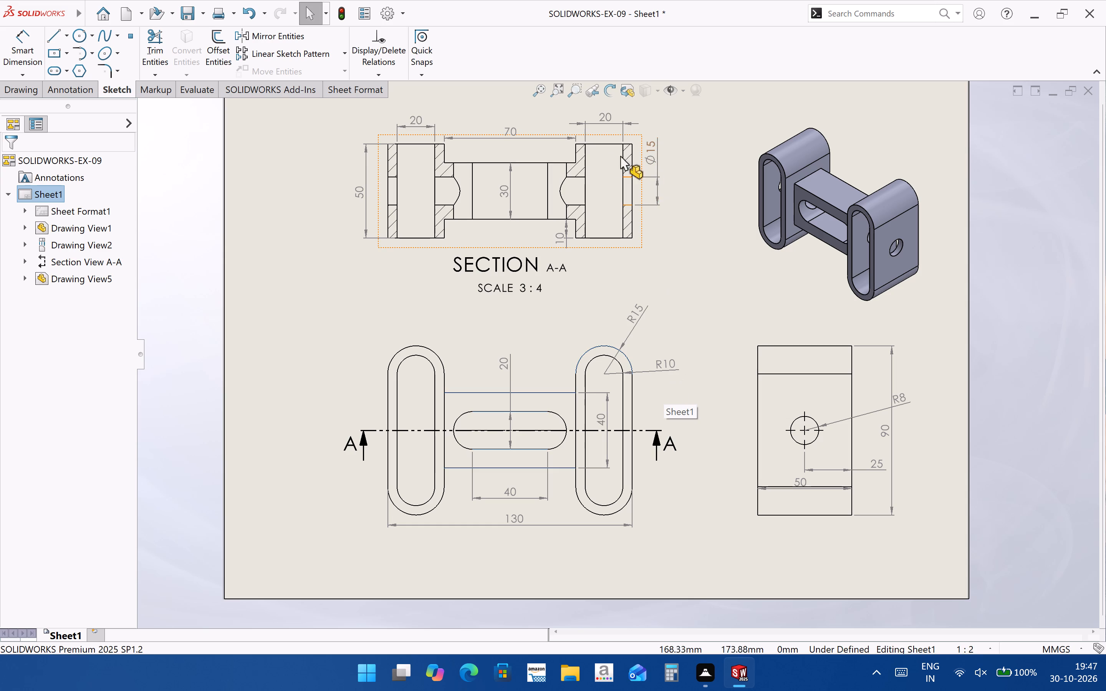
click(507, 191)
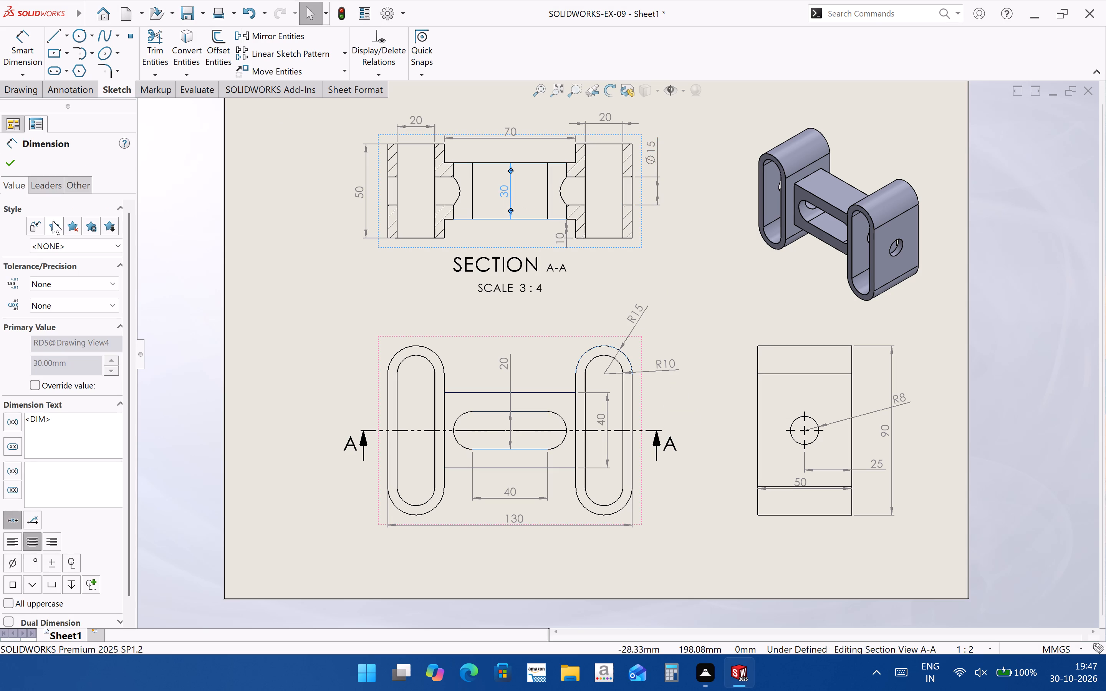
click(61, 193)
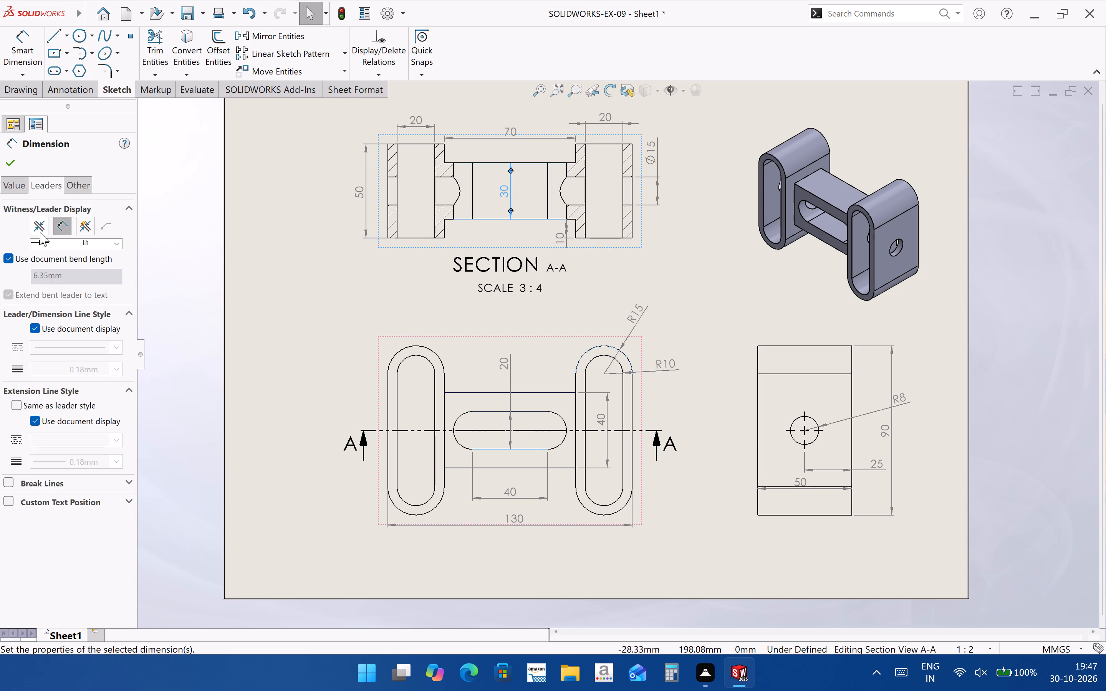
click(39, 234)
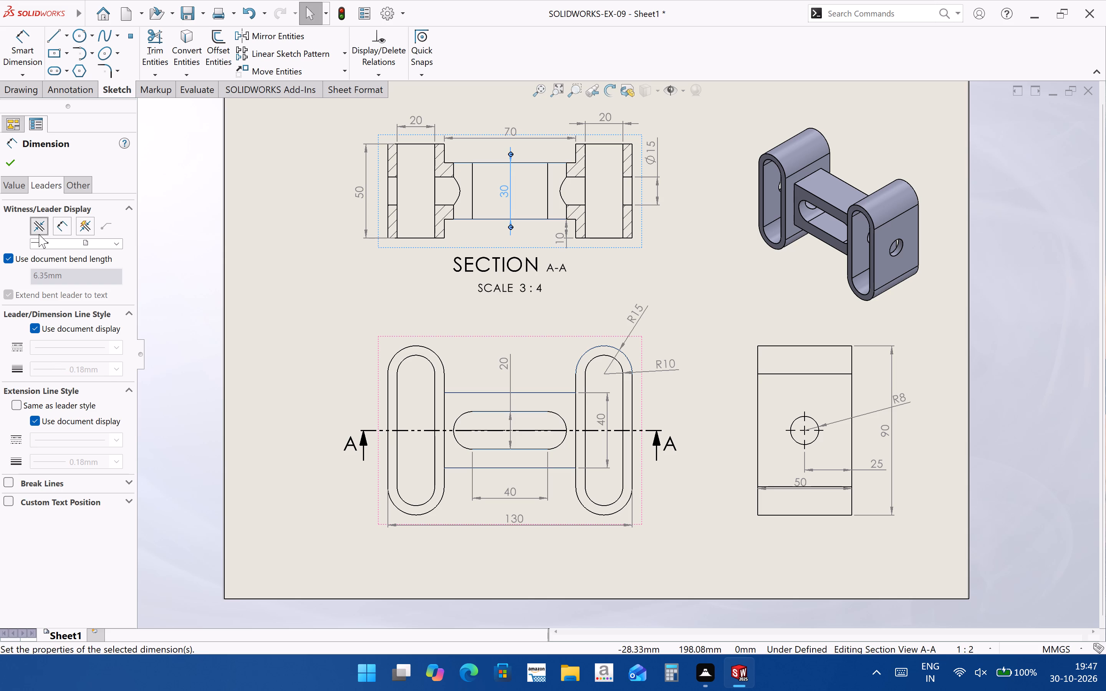
click(59, 233)
click(45, 232)
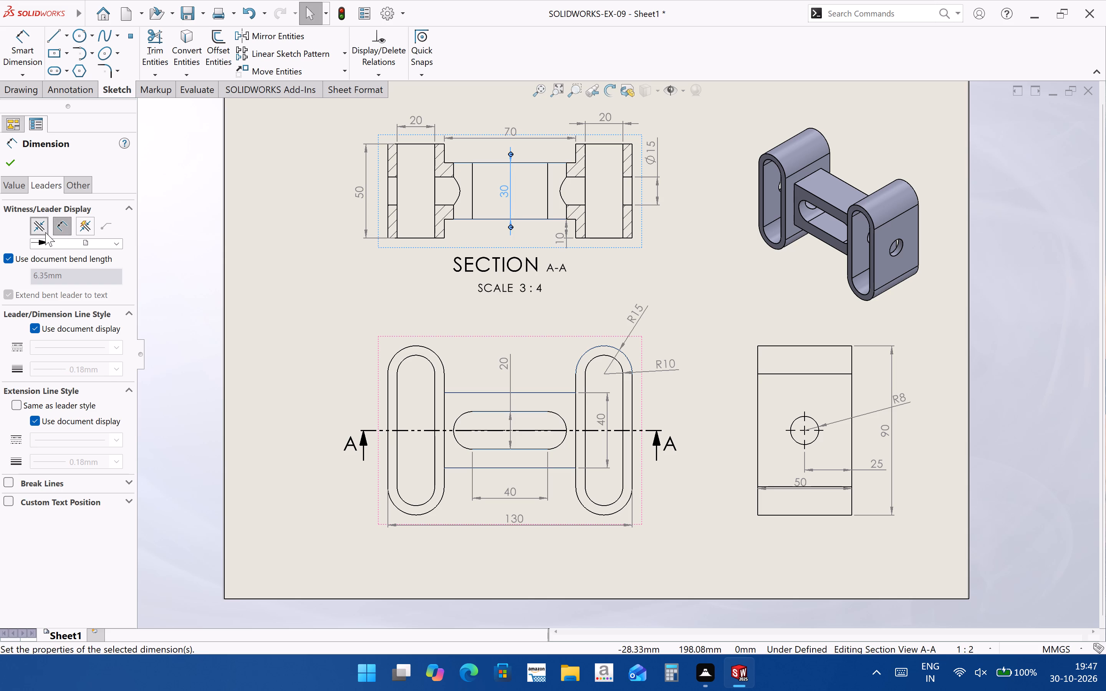
click(53, 230)
click(40, 228)
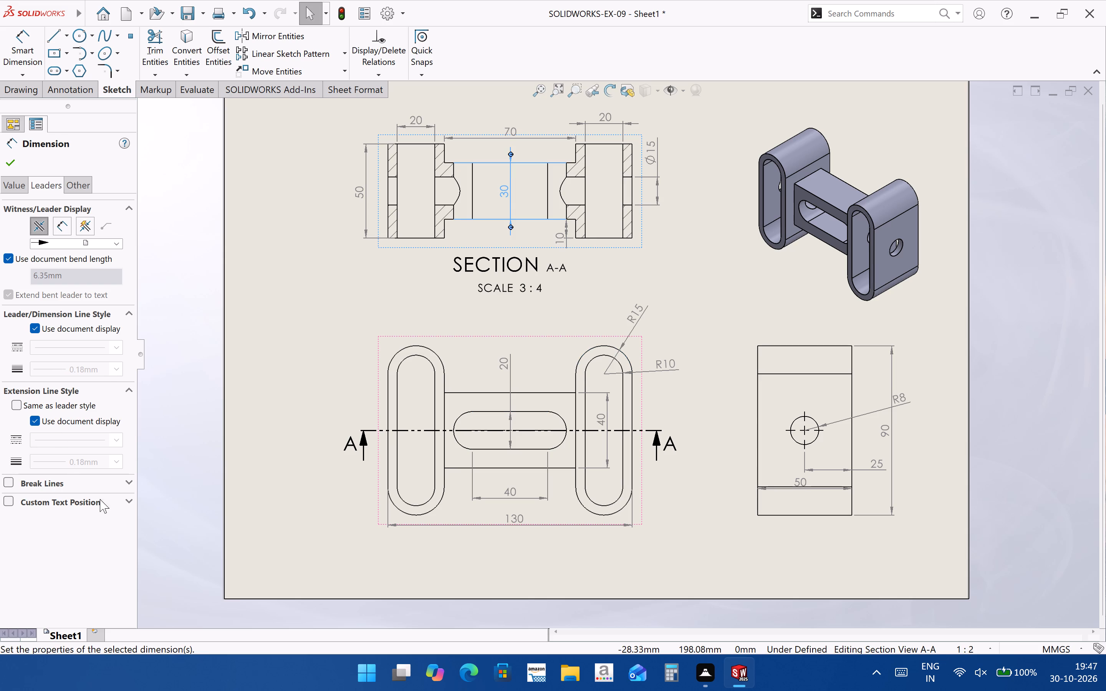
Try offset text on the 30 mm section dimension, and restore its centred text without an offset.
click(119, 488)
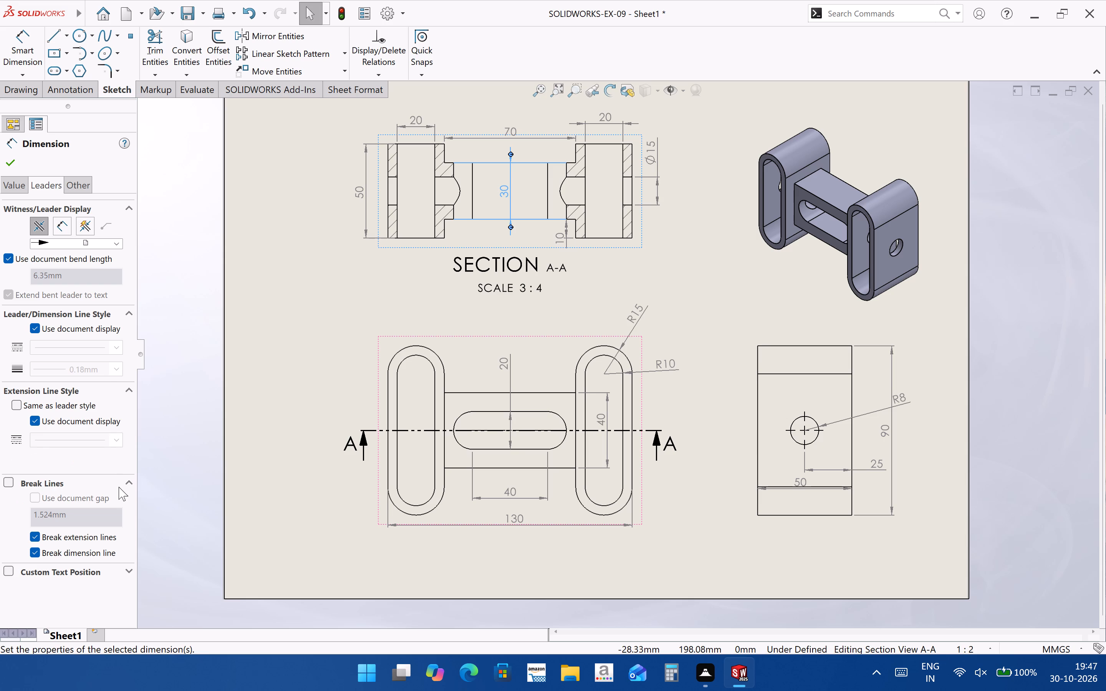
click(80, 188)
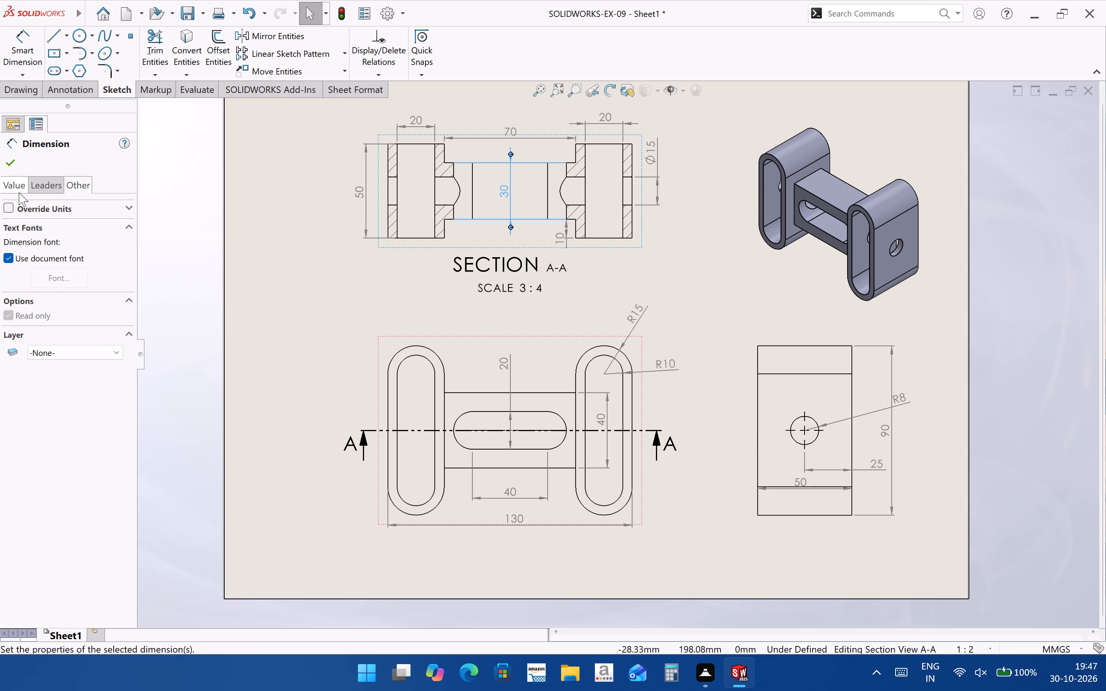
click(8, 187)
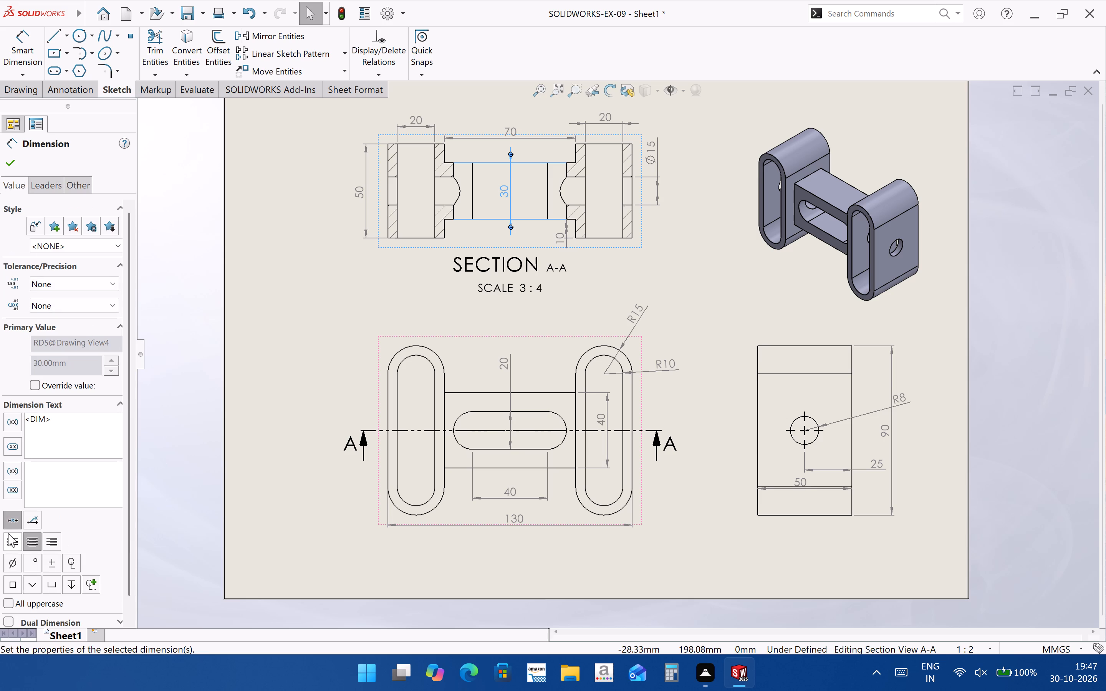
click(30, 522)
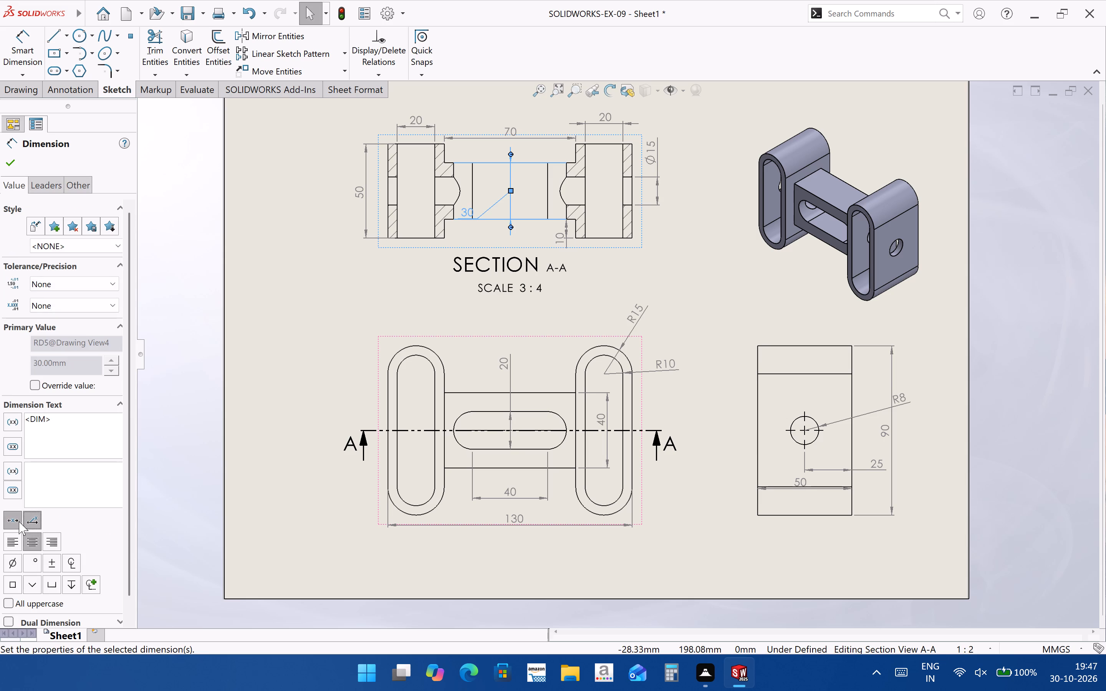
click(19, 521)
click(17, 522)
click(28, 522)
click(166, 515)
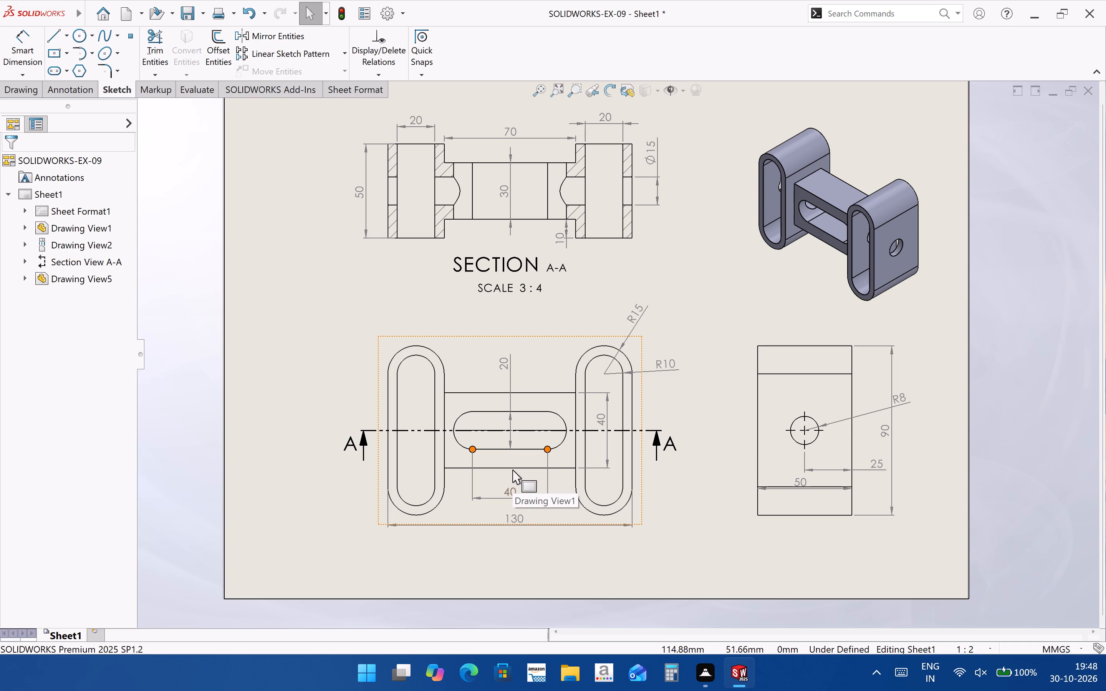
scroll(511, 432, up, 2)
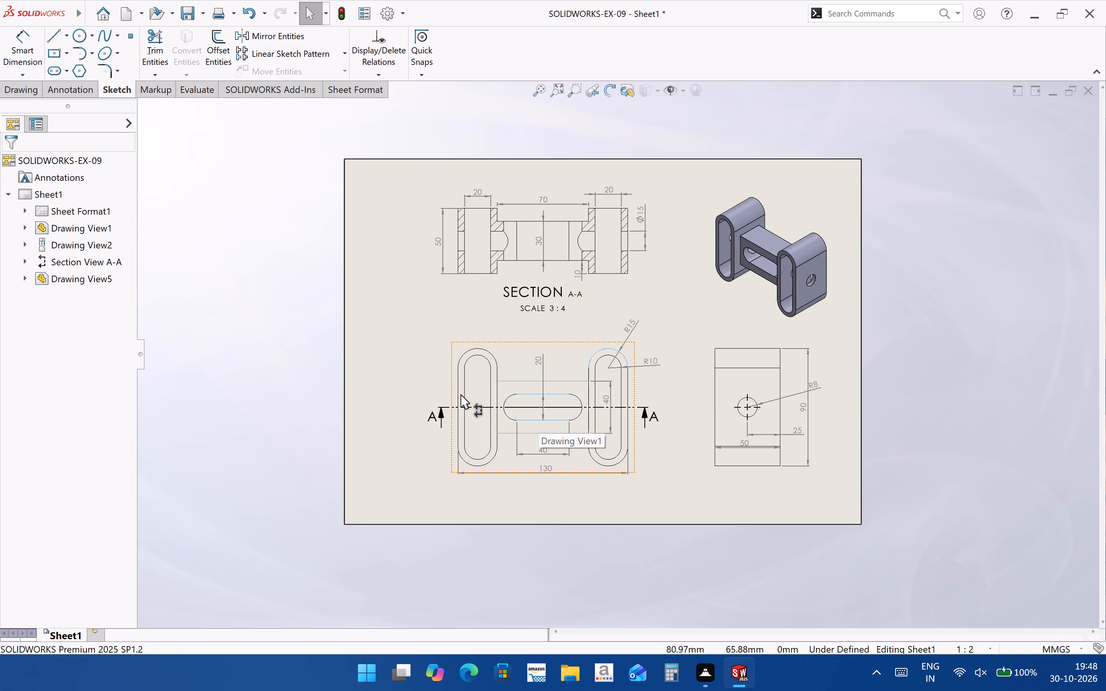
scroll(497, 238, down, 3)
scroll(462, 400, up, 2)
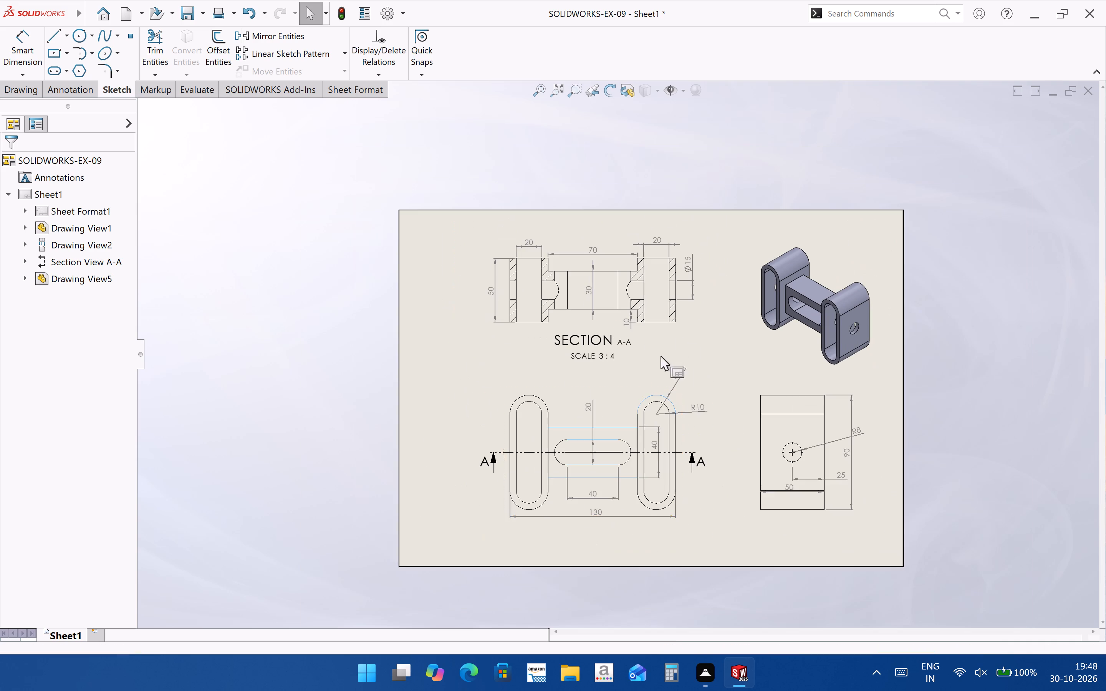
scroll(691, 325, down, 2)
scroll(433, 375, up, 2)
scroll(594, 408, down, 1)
Examine the drawing's document-level dimension settings, including precision, fractional display, bent leaders and zeroes, without applying changes.
click(382, 15)
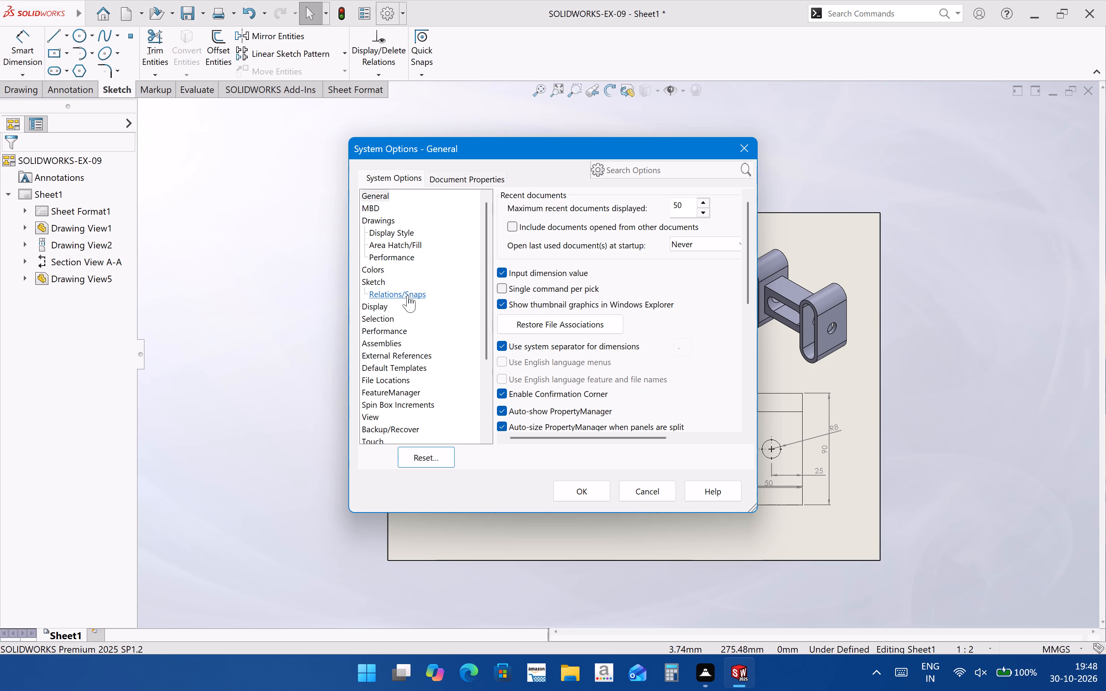
click(457, 172)
click(395, 230)
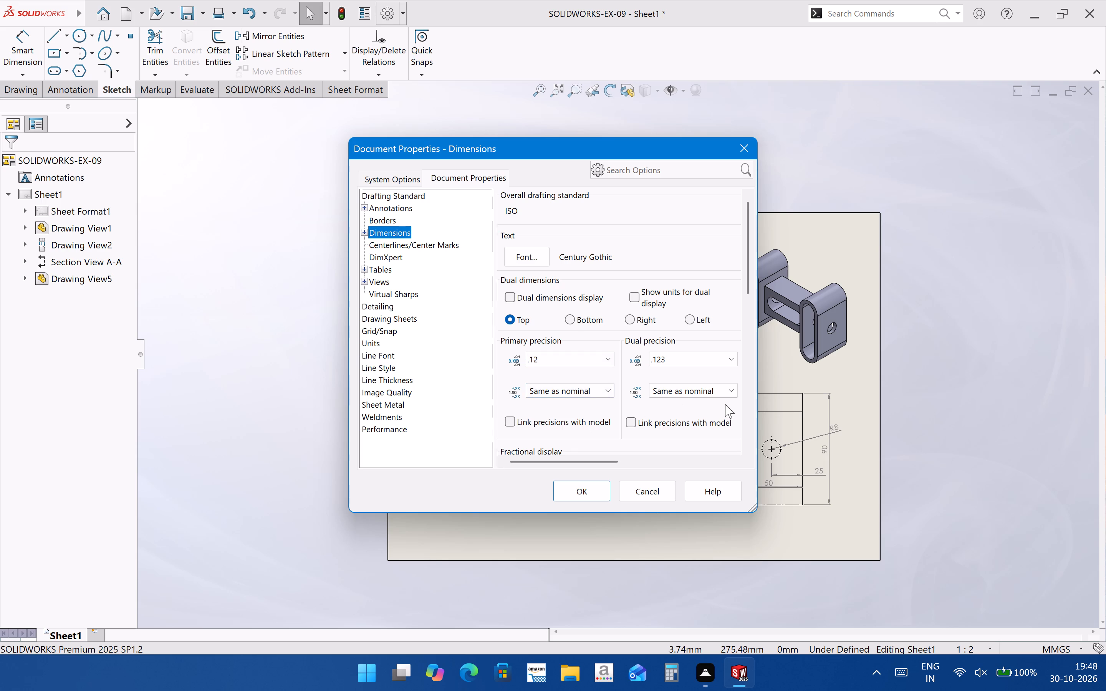
scroll(593, 372, down, 1)
scroll(631, 407, down, 1)
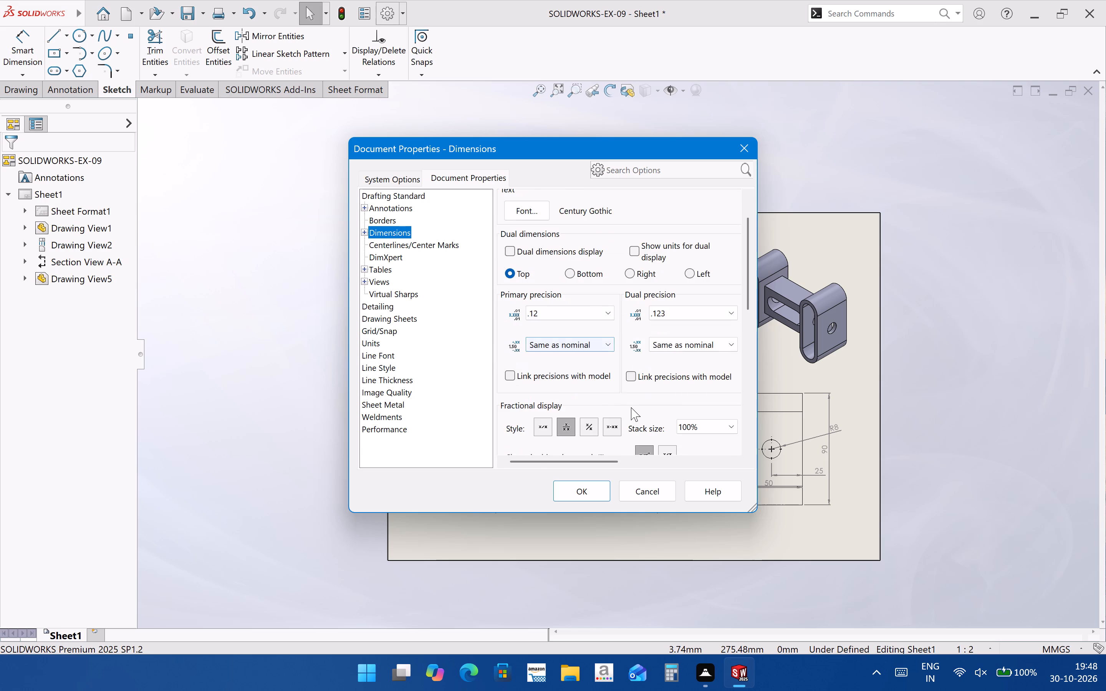
scroll(631, 407, down, 2)
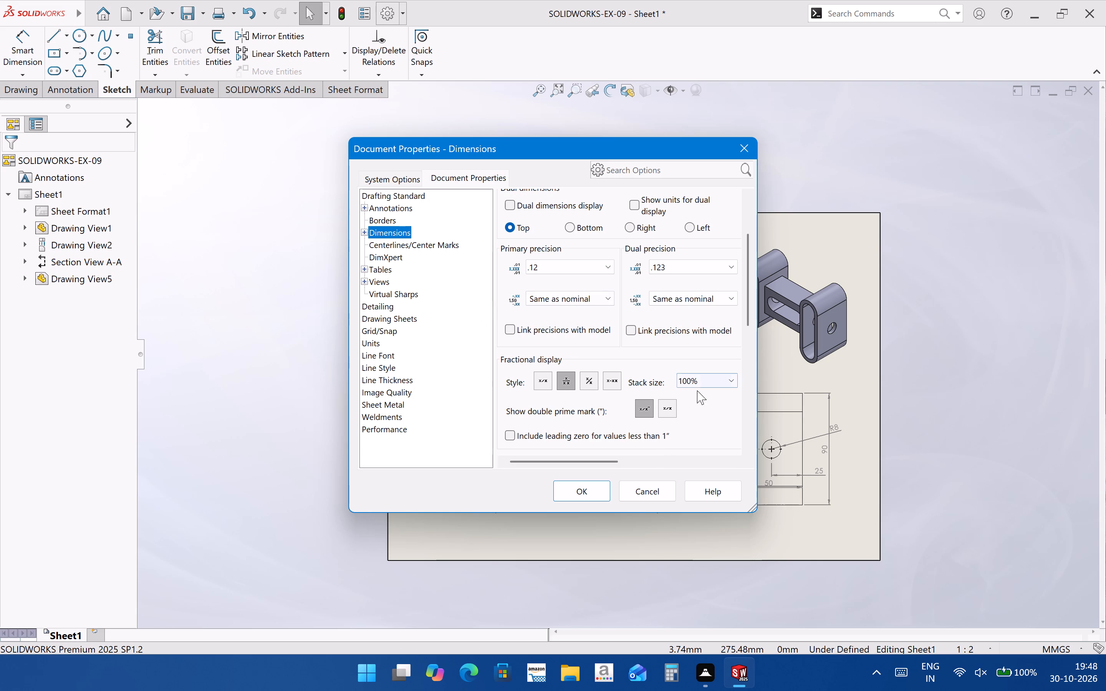
scroll(582, 369, down, 7)
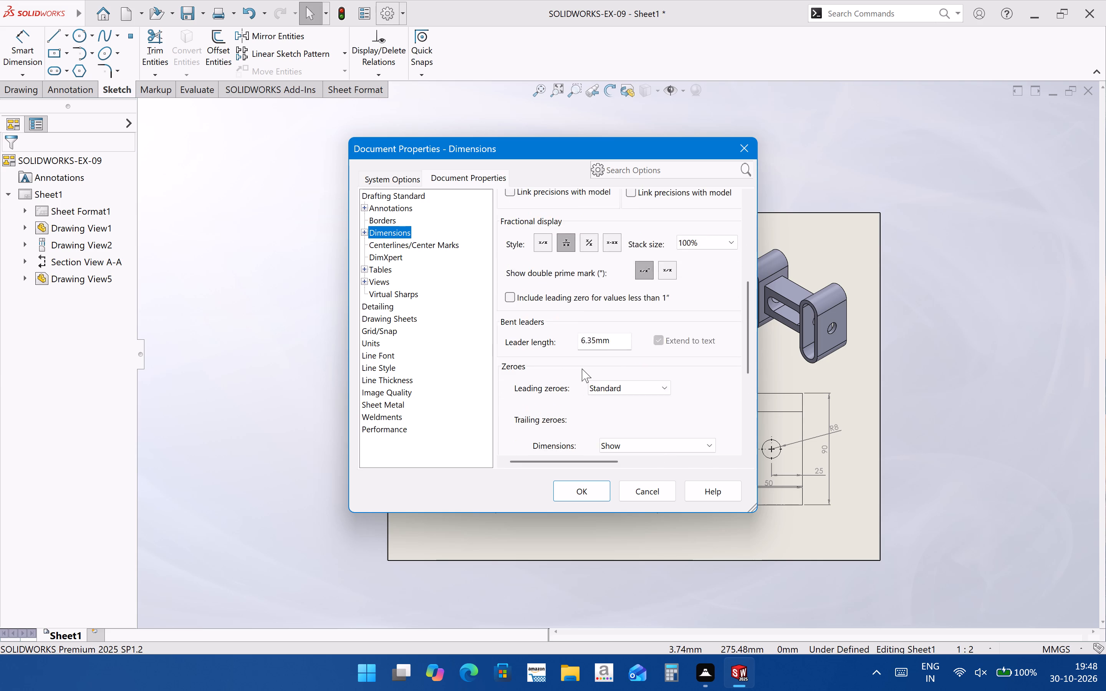
scroll(582, 369, down, 13)
scroll(580, 369, up, 7)
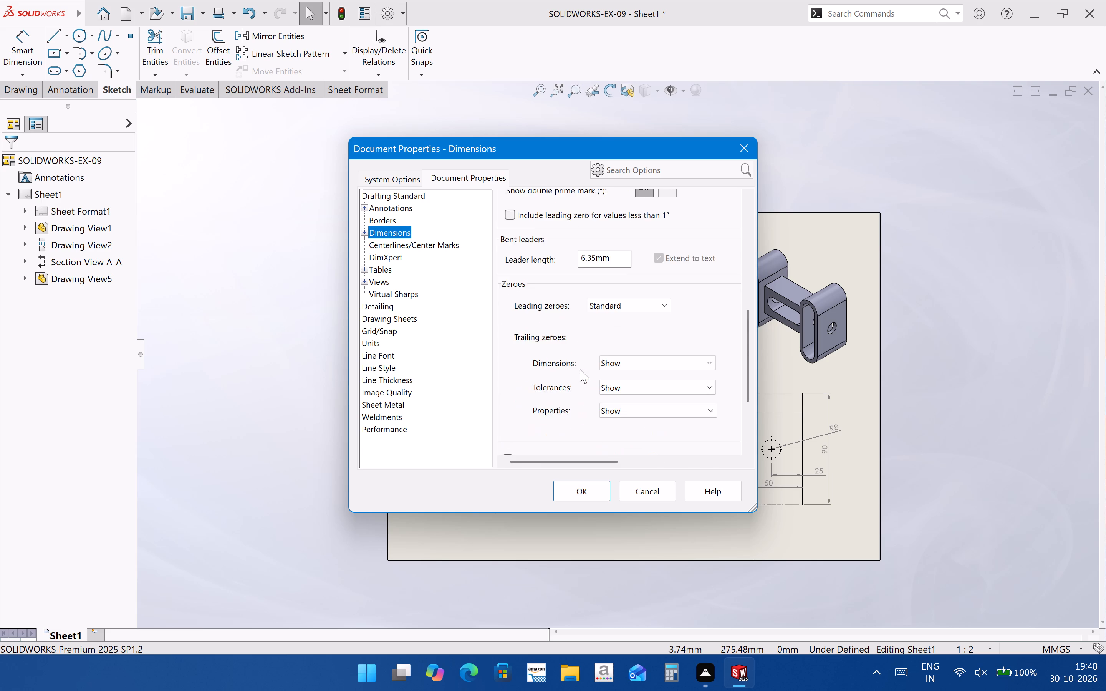
scroll(580, 369, up, 7)
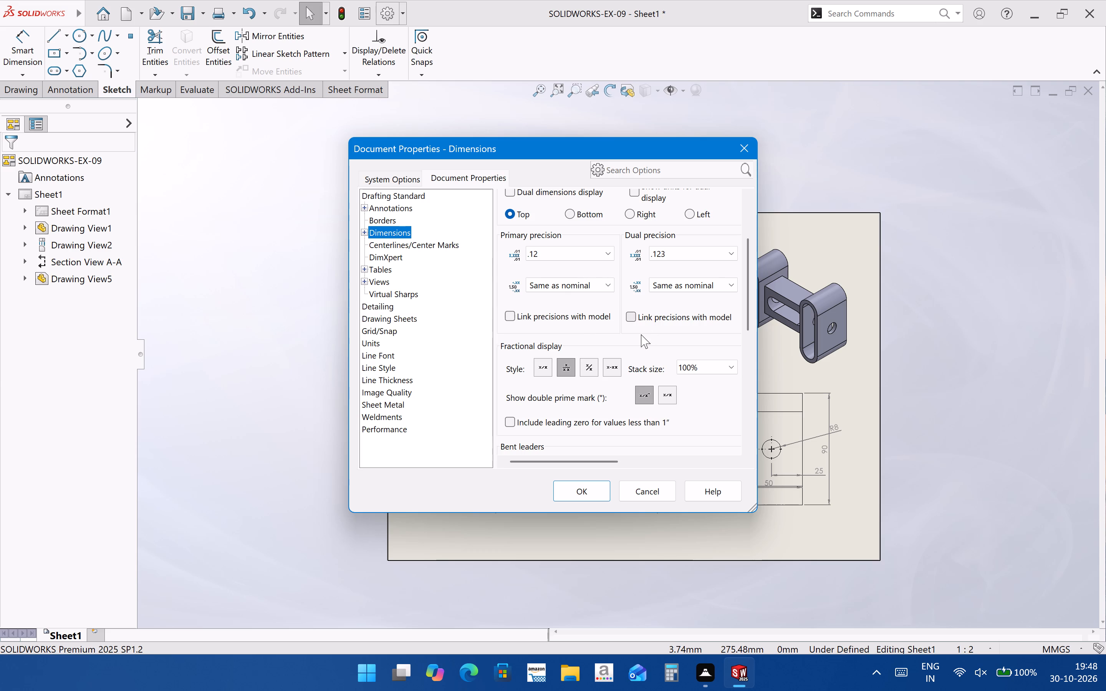
scroll(545, 359, up, 6)
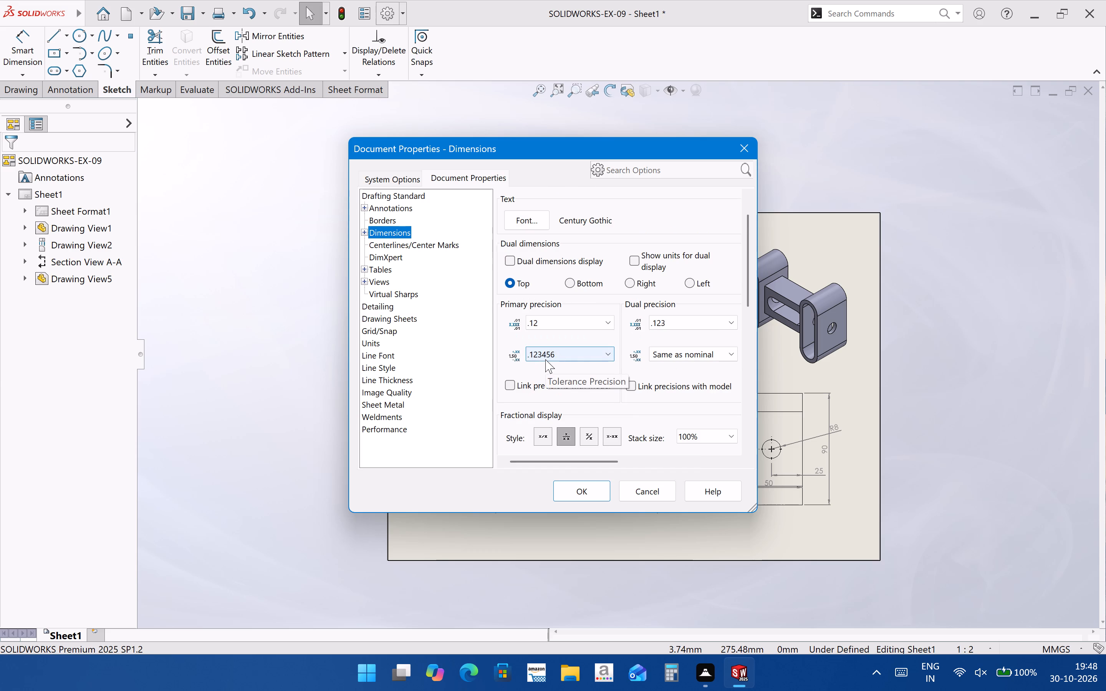
click(736, 148)
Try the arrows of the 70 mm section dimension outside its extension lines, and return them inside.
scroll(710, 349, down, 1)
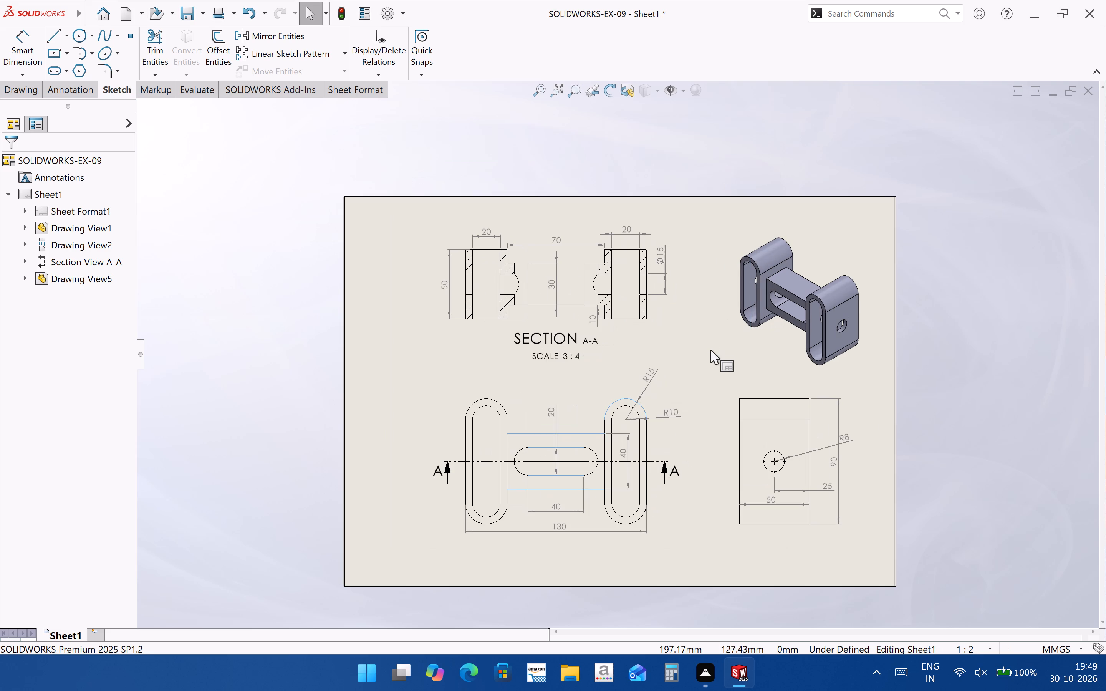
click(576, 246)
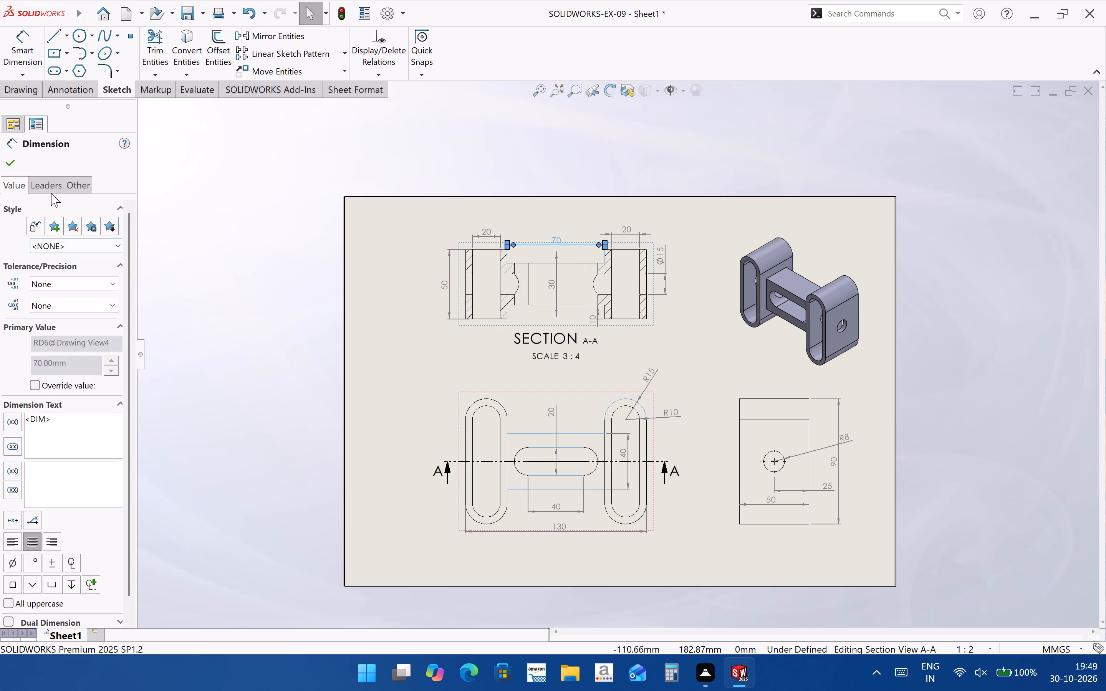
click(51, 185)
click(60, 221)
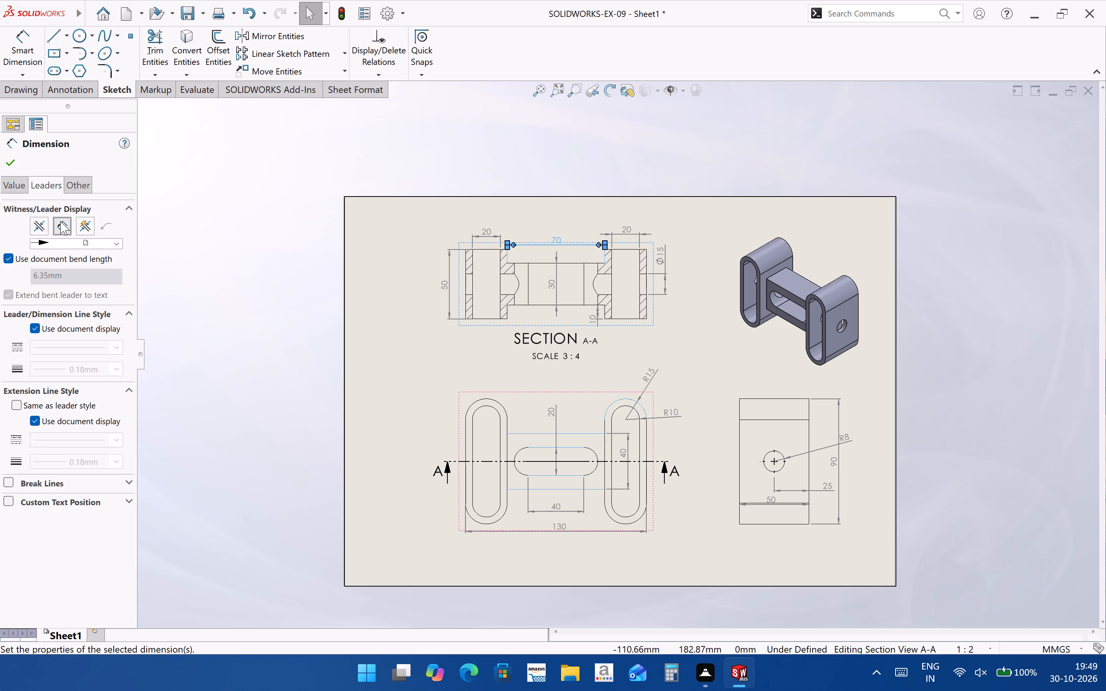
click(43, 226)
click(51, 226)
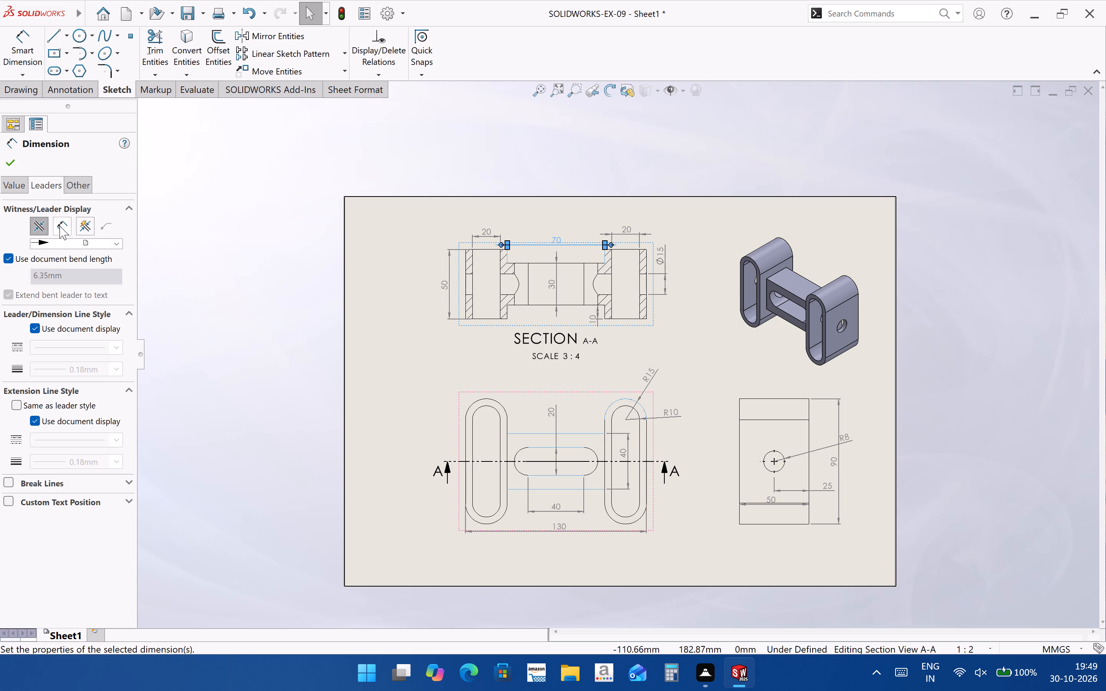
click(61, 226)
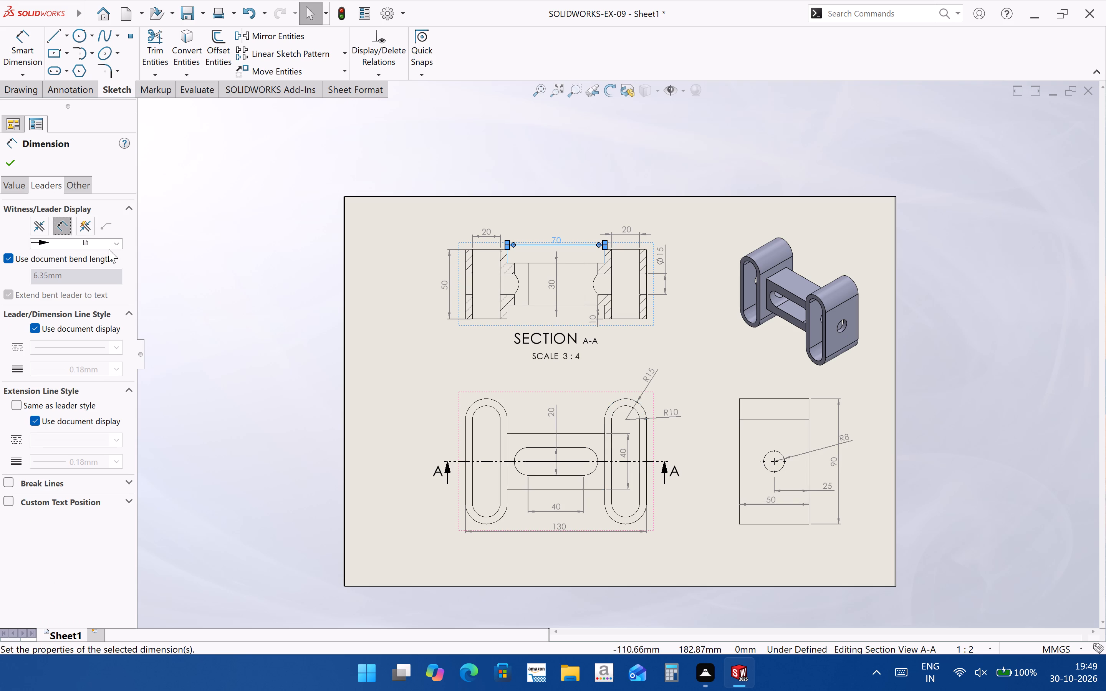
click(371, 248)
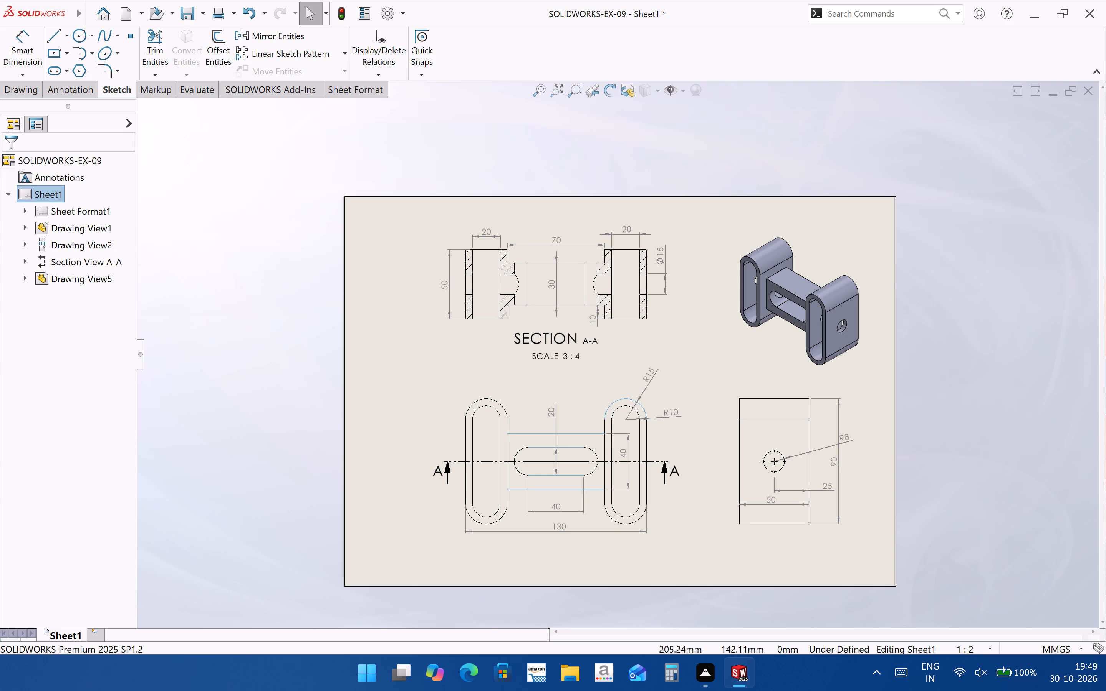
Set the arrows of the 70 mm dimension in the section view to display outside the extension lines.
click(553, 241)
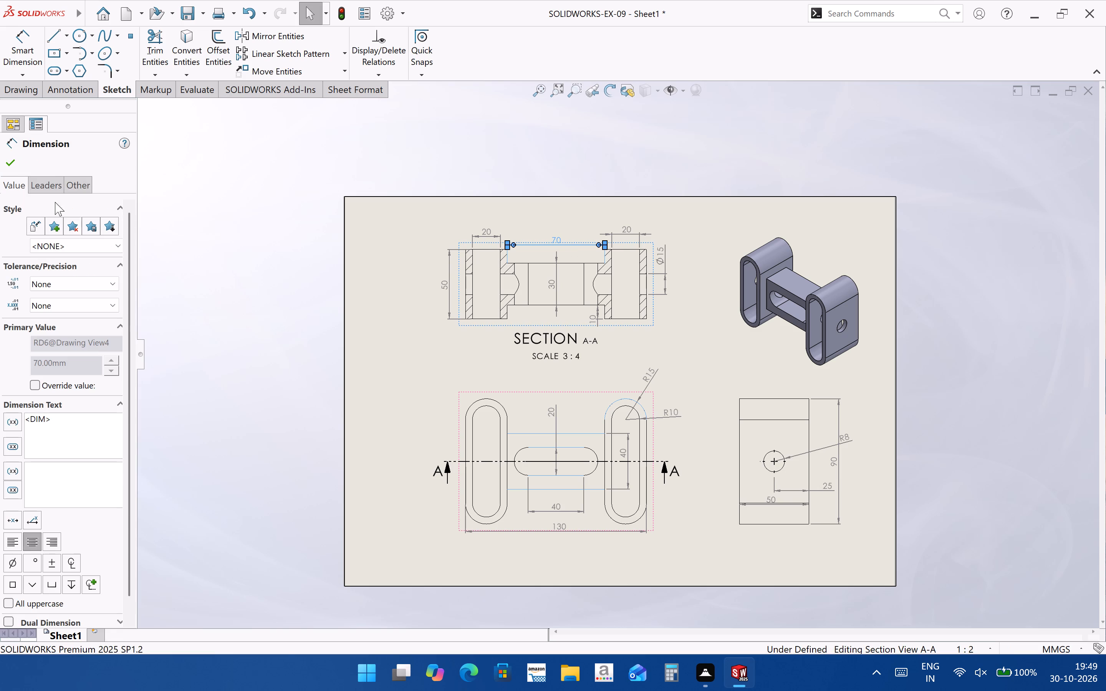
click(51, 184)
click(41, 225)
click(692, 226)
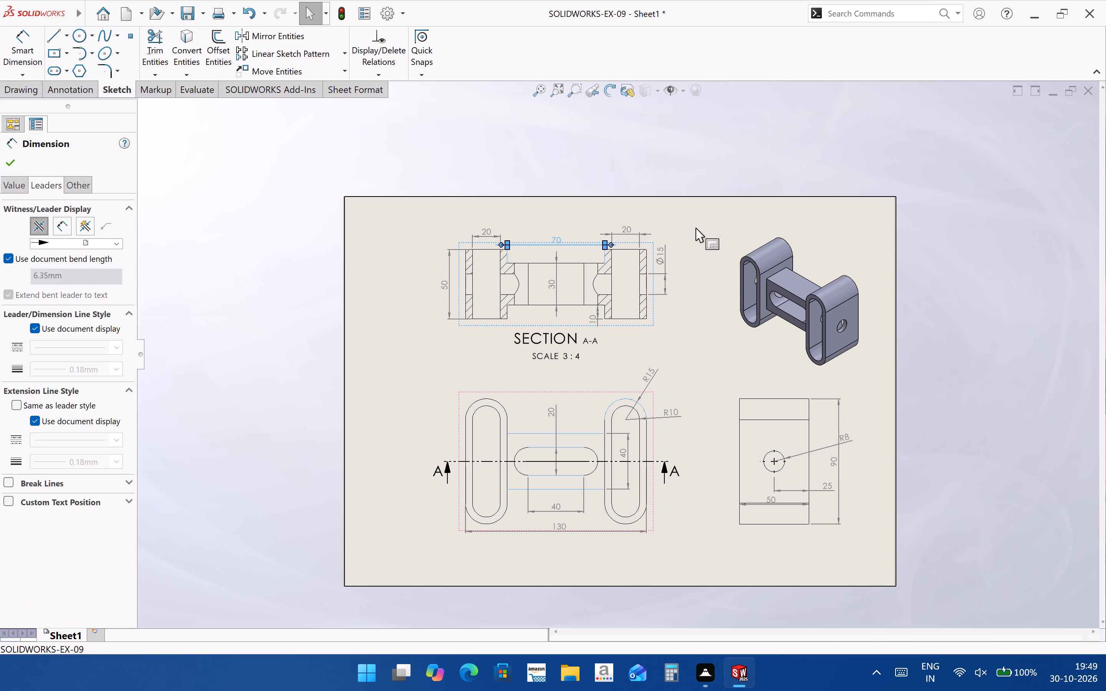
Save the drawing as SOLIDWORKS-EX-09 in the Solidworks documents folder, using the SOLIDWORKS Drawing file type.
scroll(641, 264, down, 2)
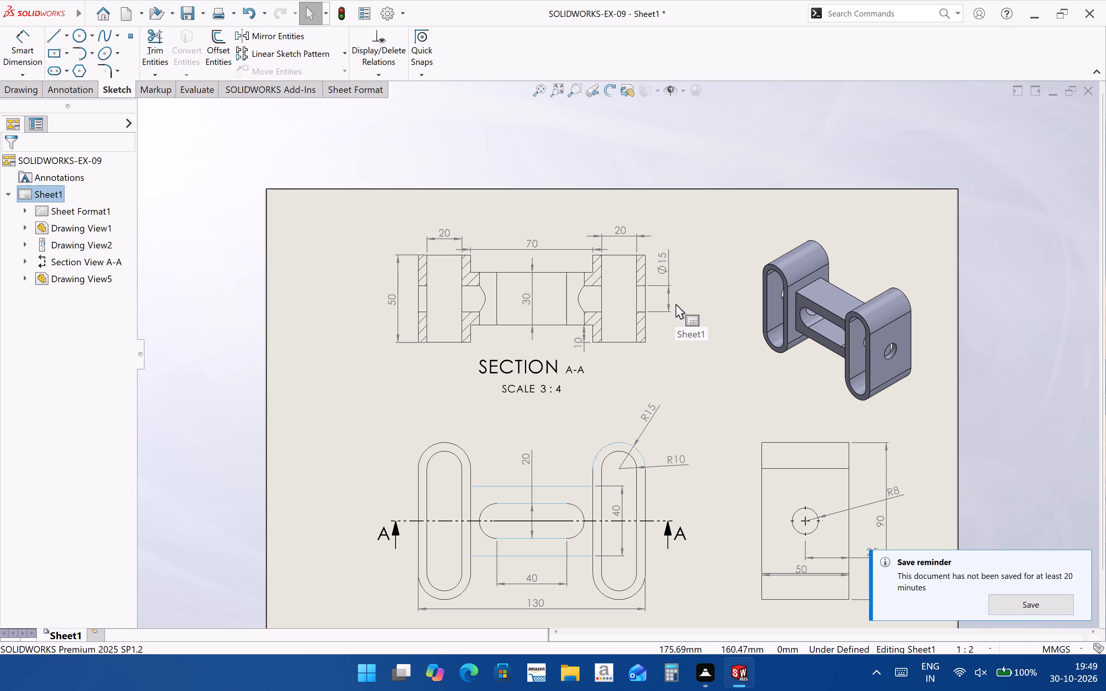
click(1037, 607)
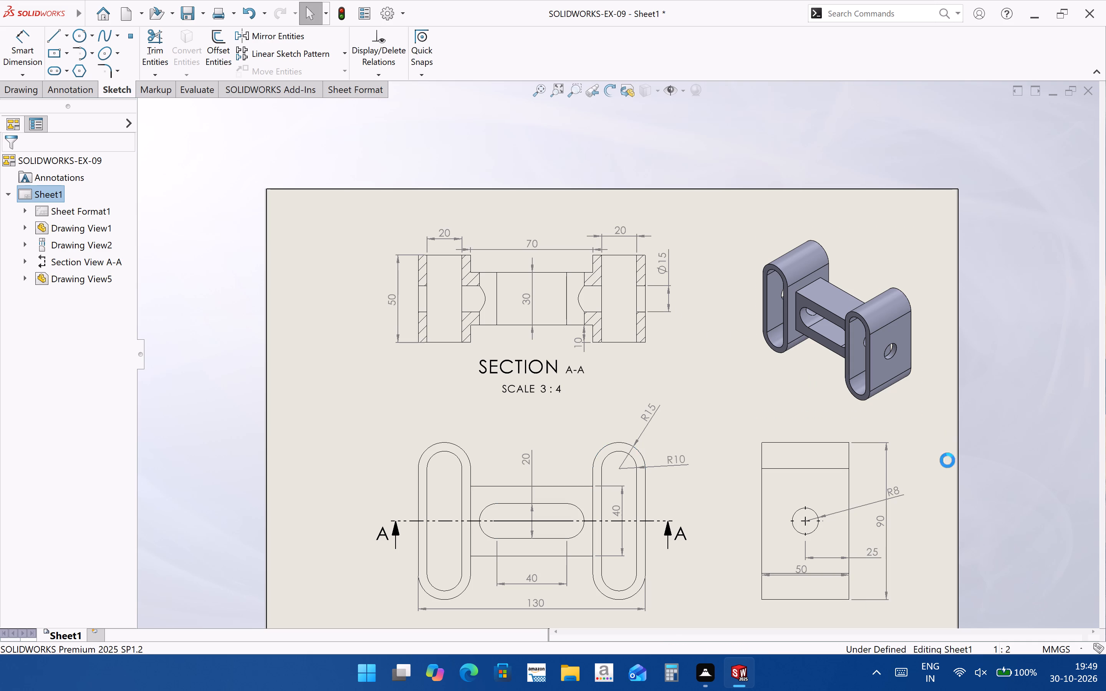
click(548, 352)
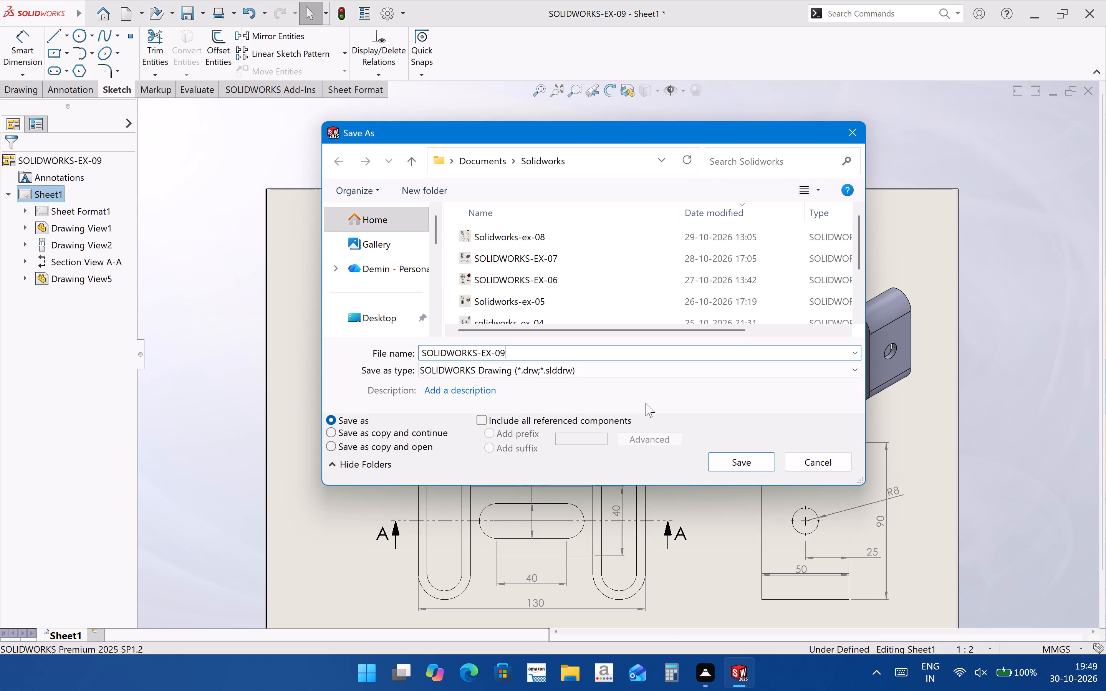
click(744, 470)
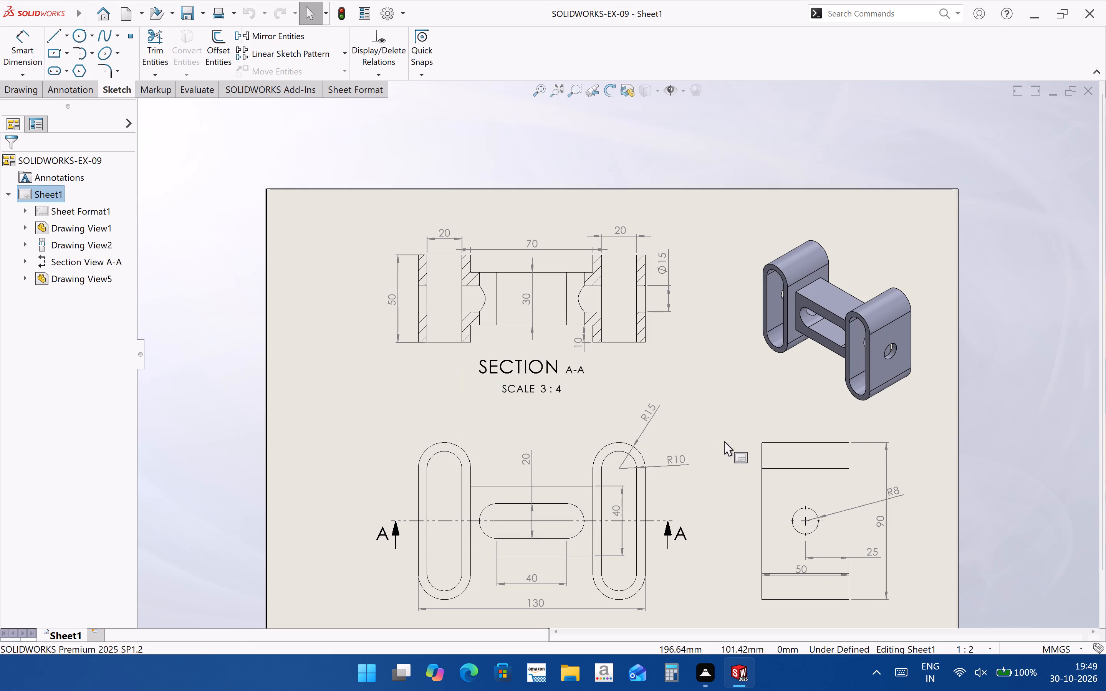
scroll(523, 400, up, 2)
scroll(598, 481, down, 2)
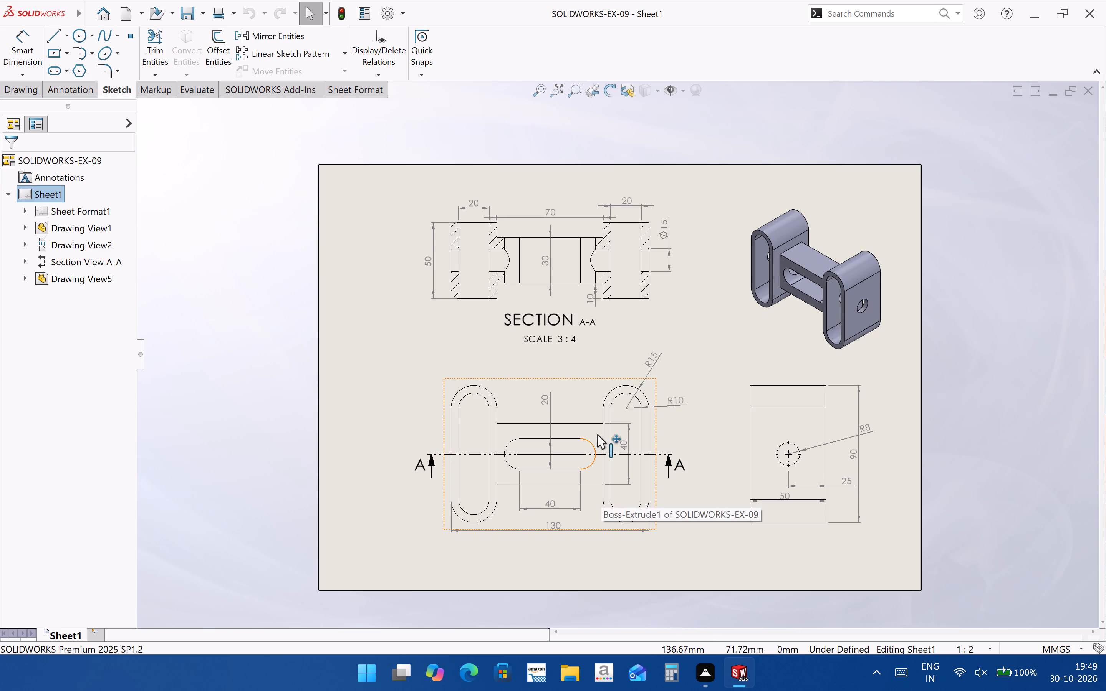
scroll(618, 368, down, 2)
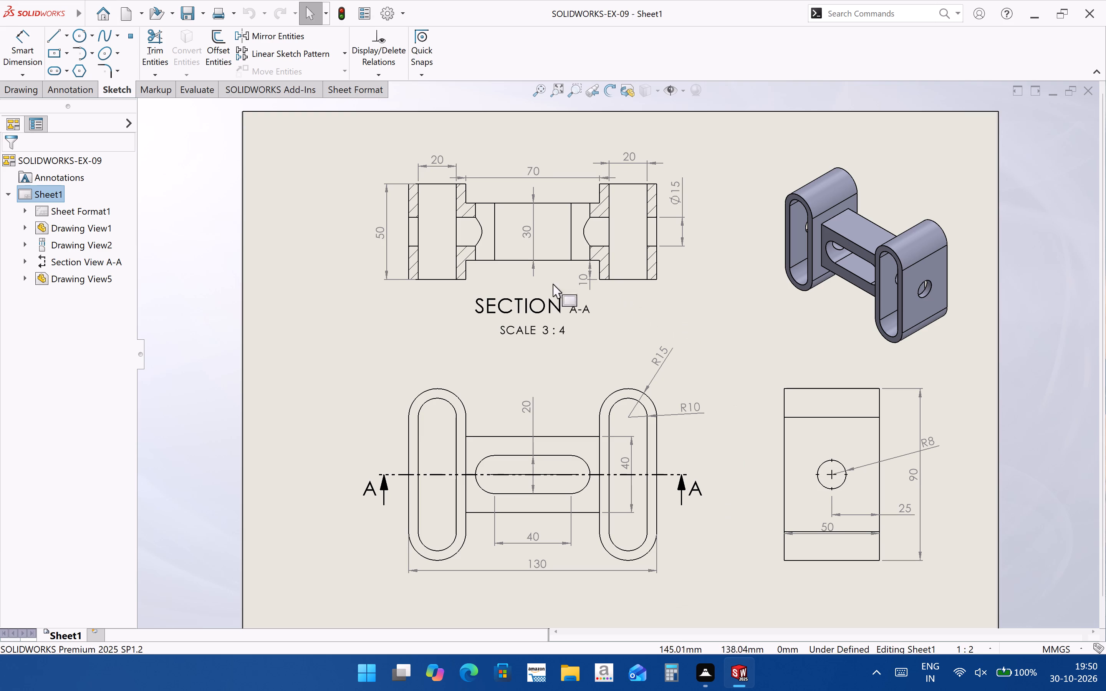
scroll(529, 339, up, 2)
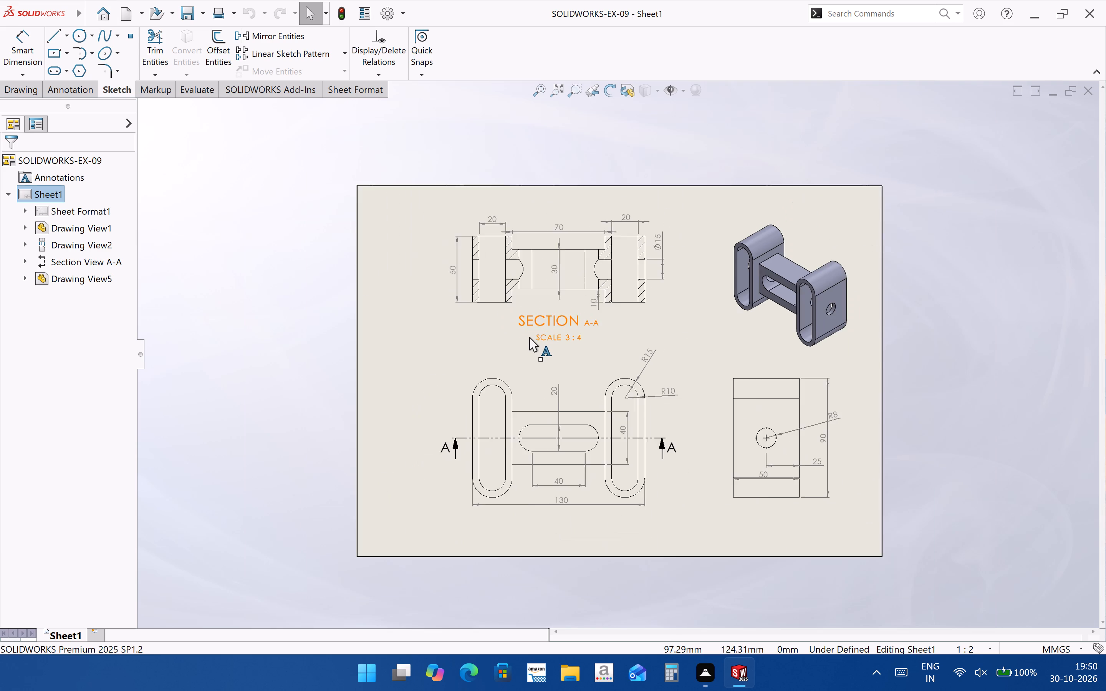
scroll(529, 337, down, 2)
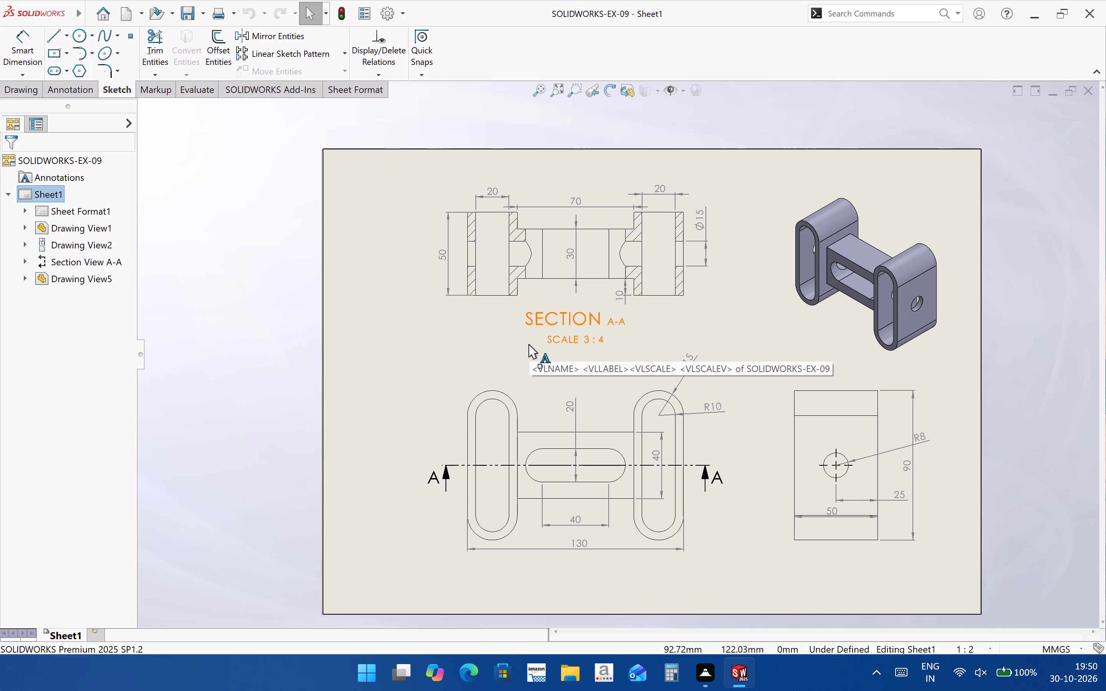
Examine the system options for display, selection, performance, sketch, assemblies and default templates without changing any setting.
click(386, 9)
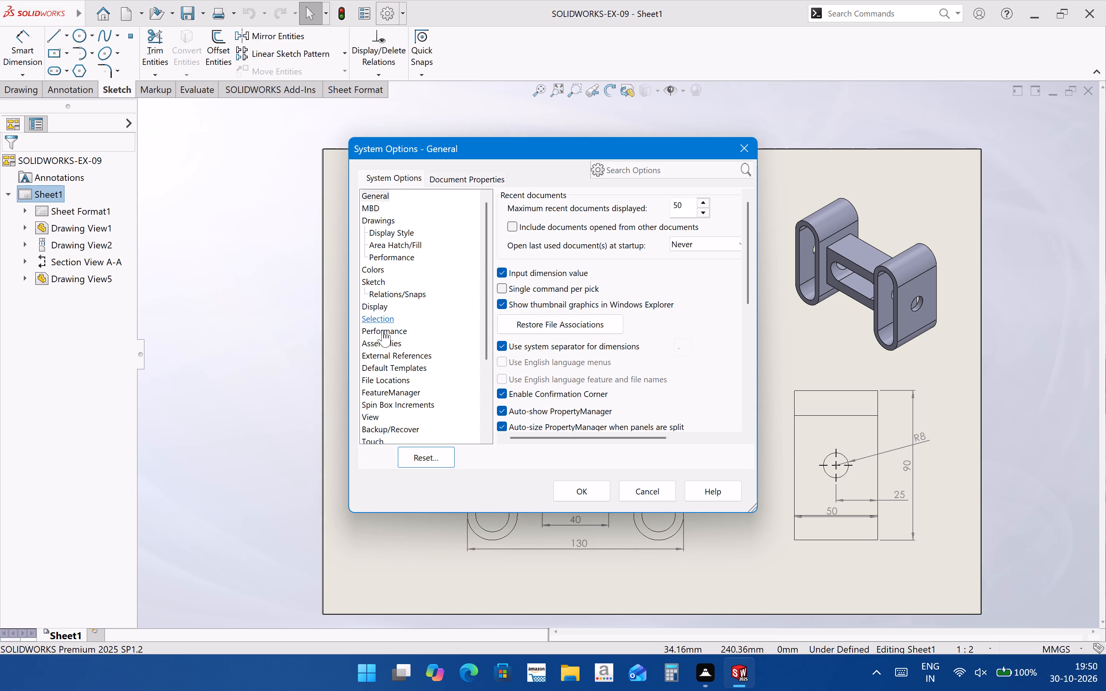
click(382, 304)
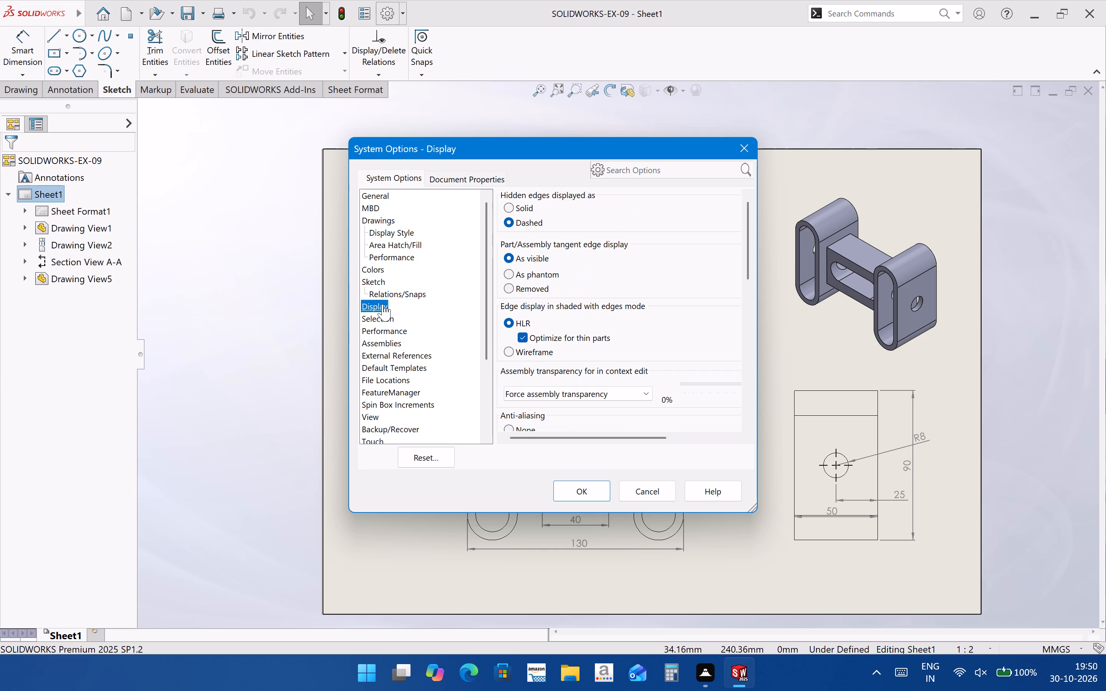
click(388, 333)
click(381, 326)
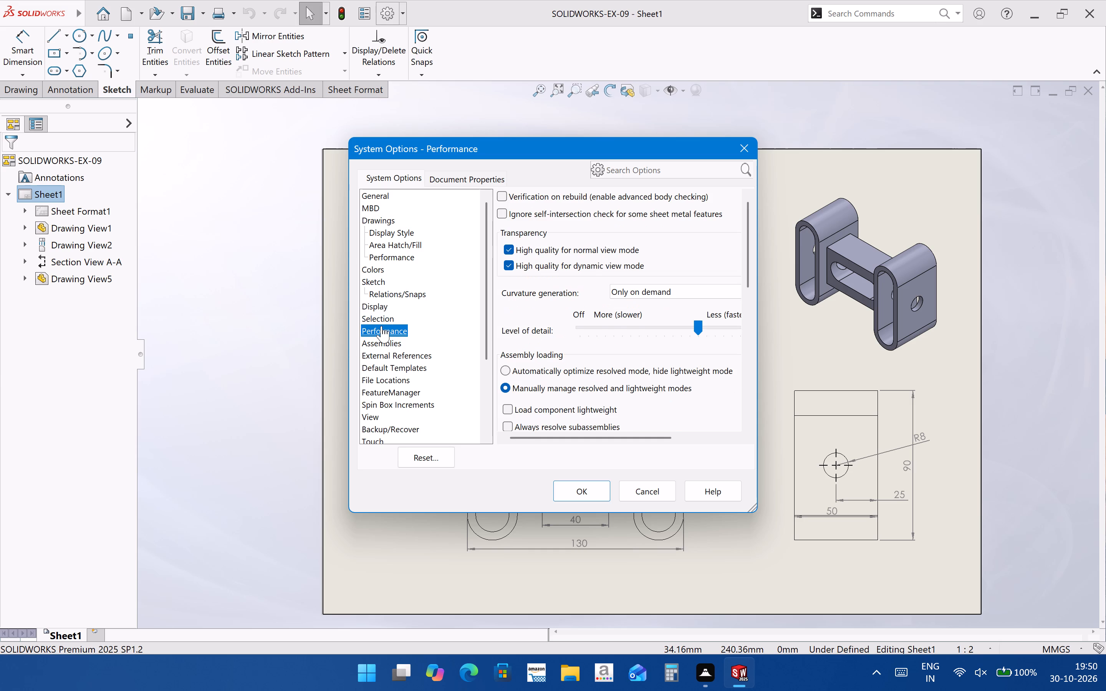
click(379, 319)
click(374, 307)
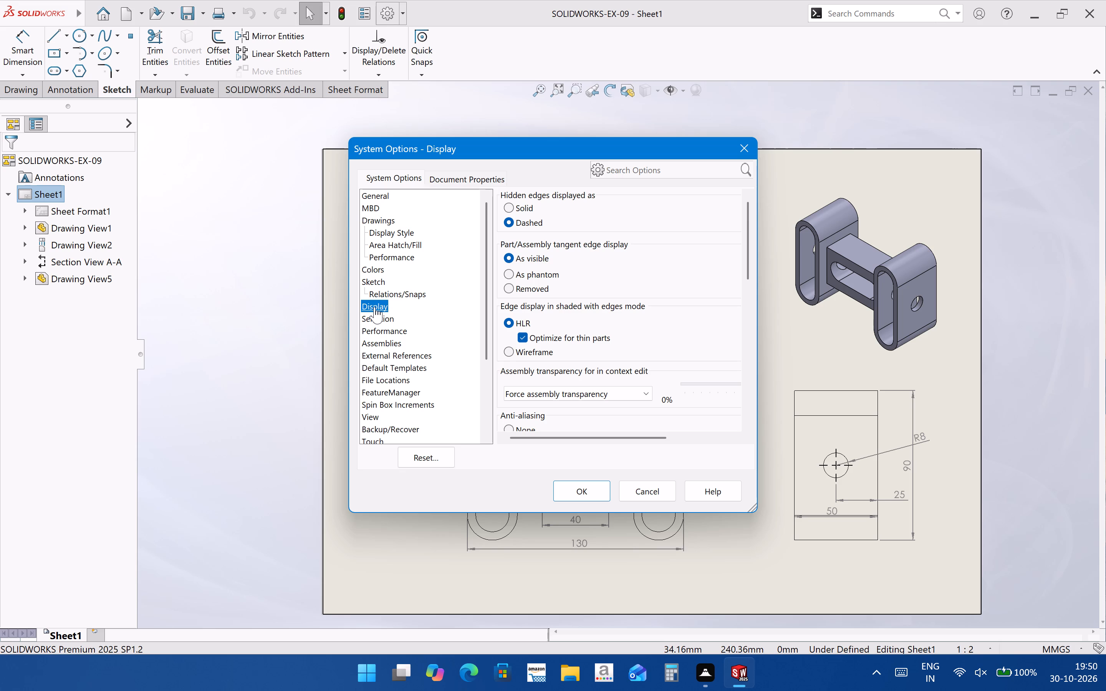
click(375, 297)
click(375, 289)
click(376, 282)
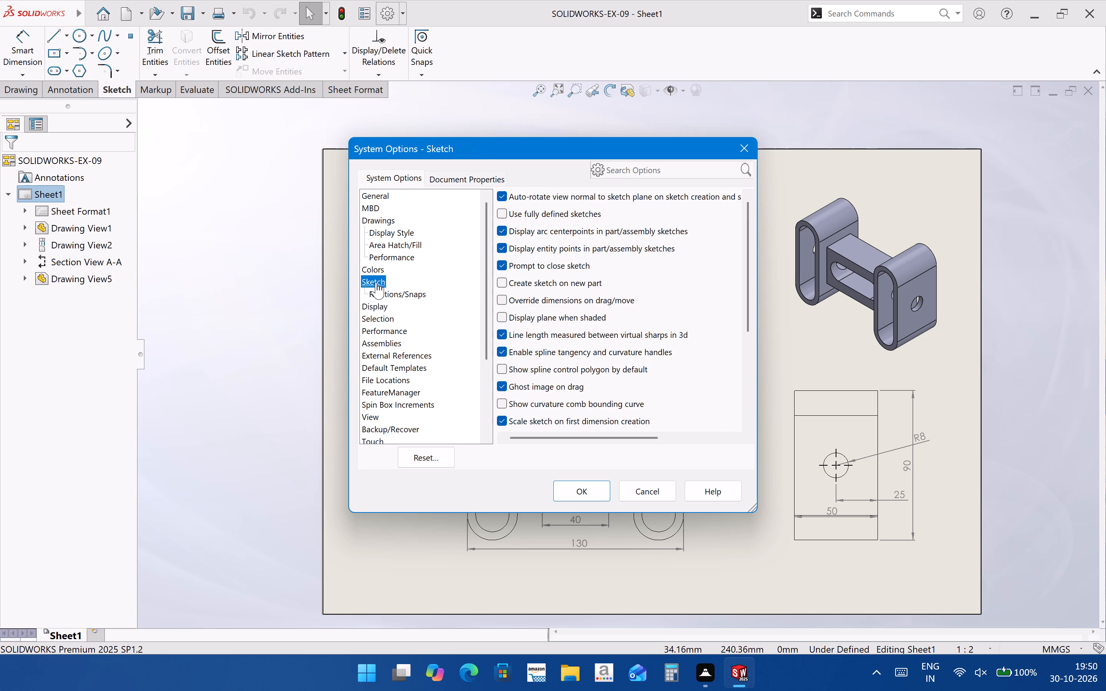
click(393, 338)
click(390, 317)
click(383, 311)
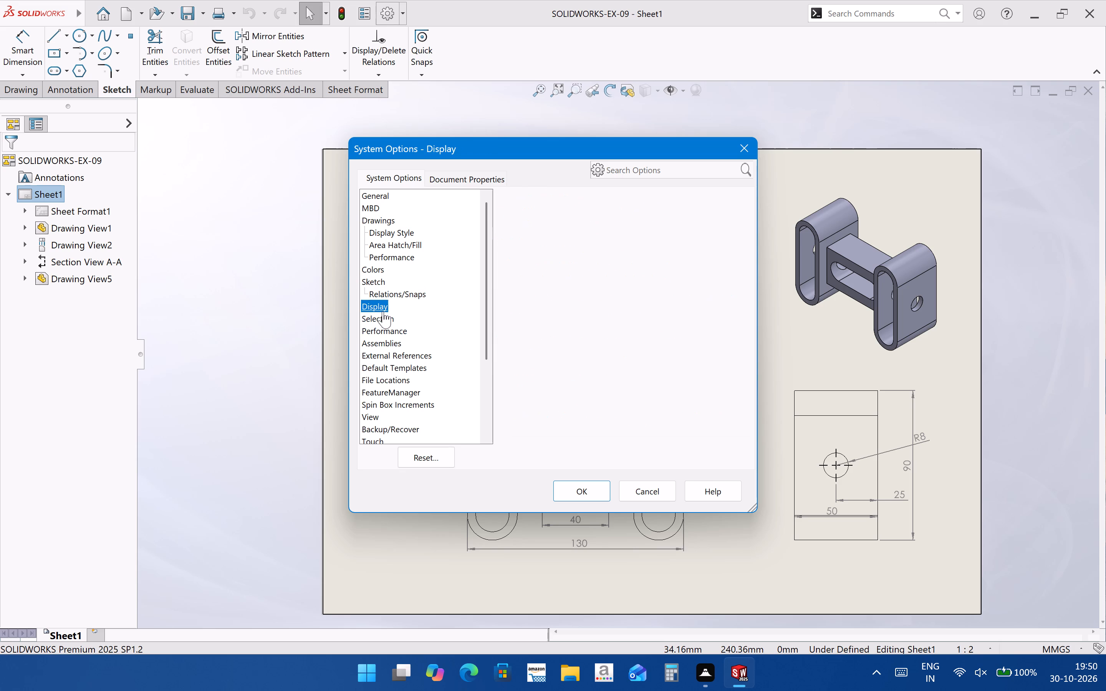
click(392, 332)
click(393, 337)
click(401, 364)
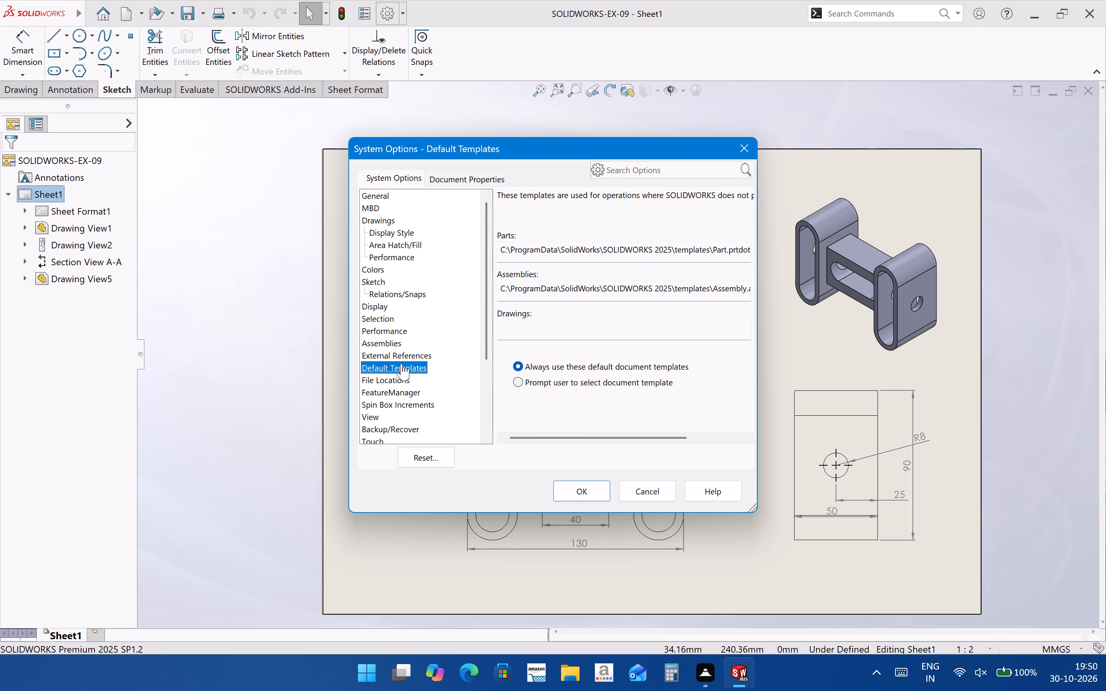
click(394, 344)
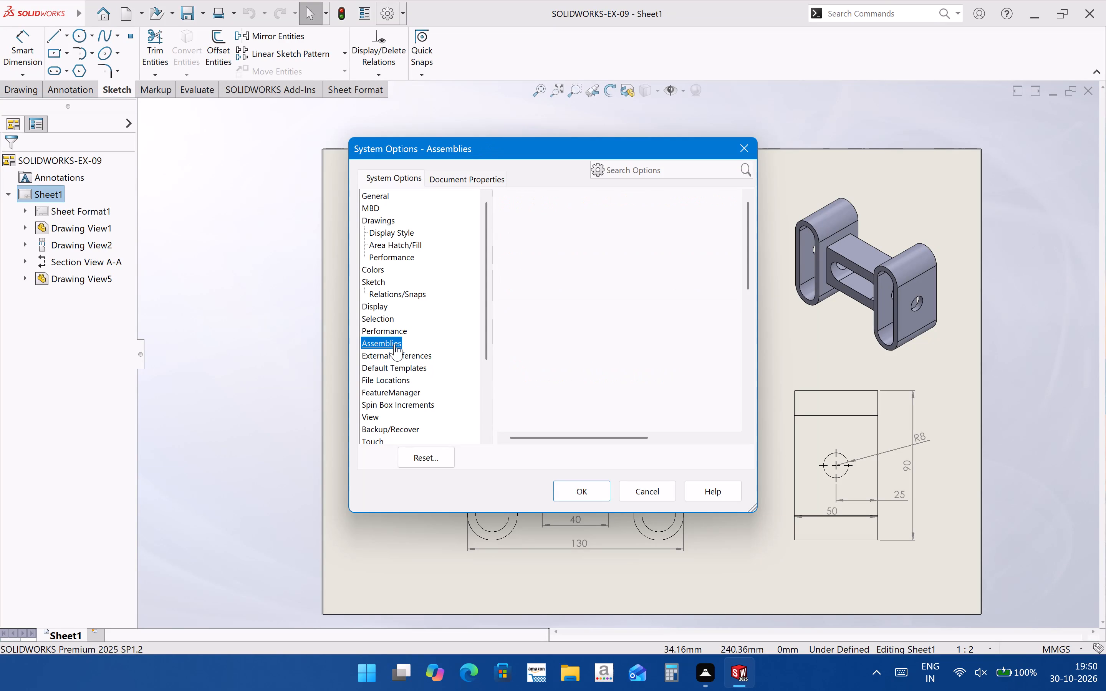
click(393, 334)
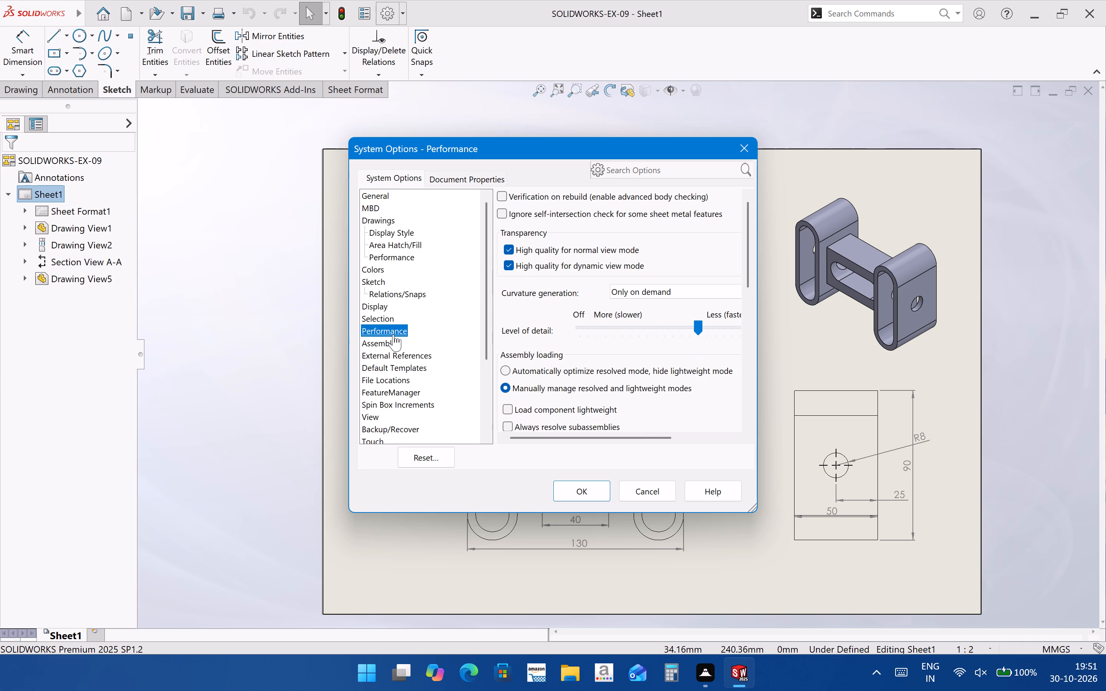
click(390, 354)
click(381, 347)
click(380, 332)
click(376, 319)
click(373, 309)
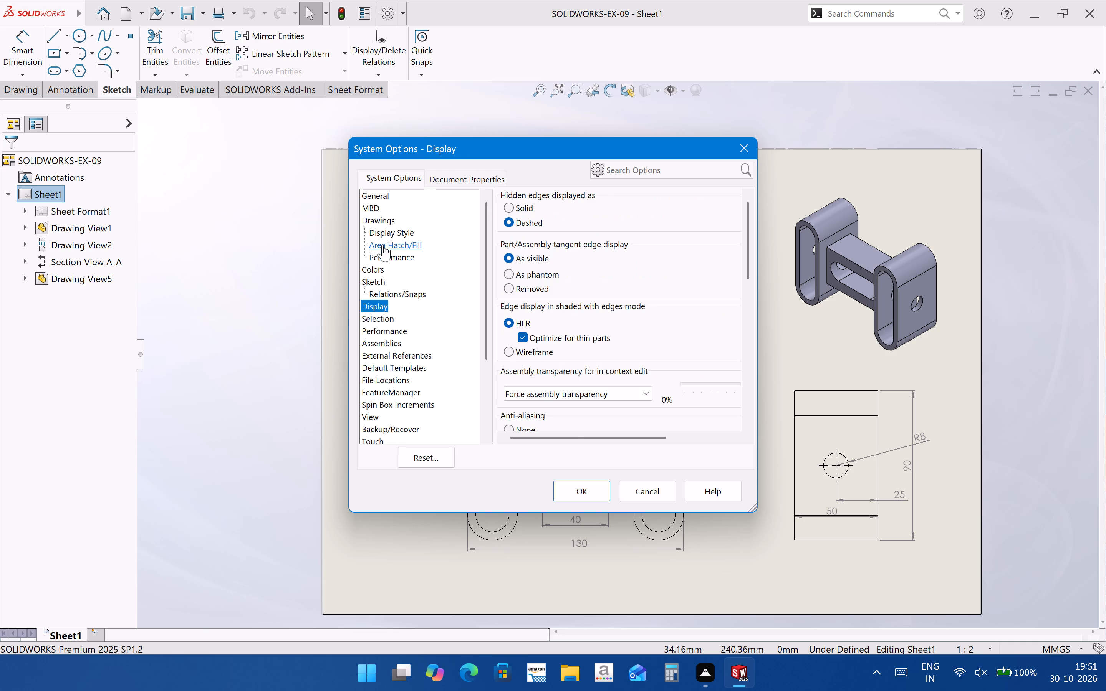
Examine the document's drafting standard and its settings for the individual dimension types, from angular running to hole callout.
click(439, 185)
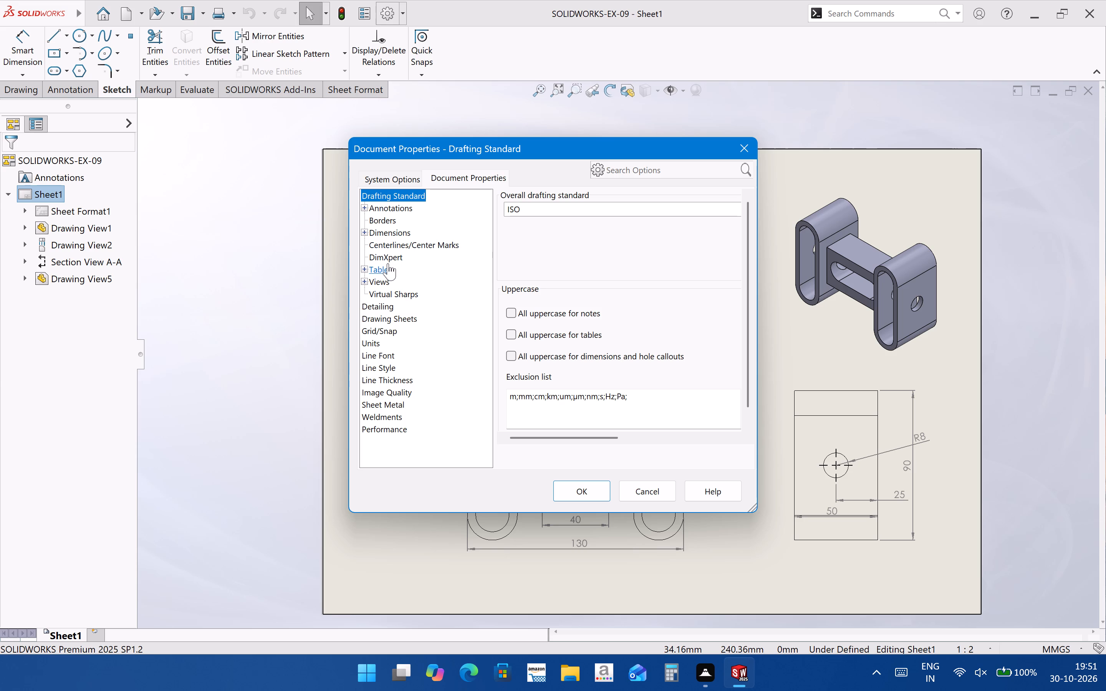
click(365, 230)
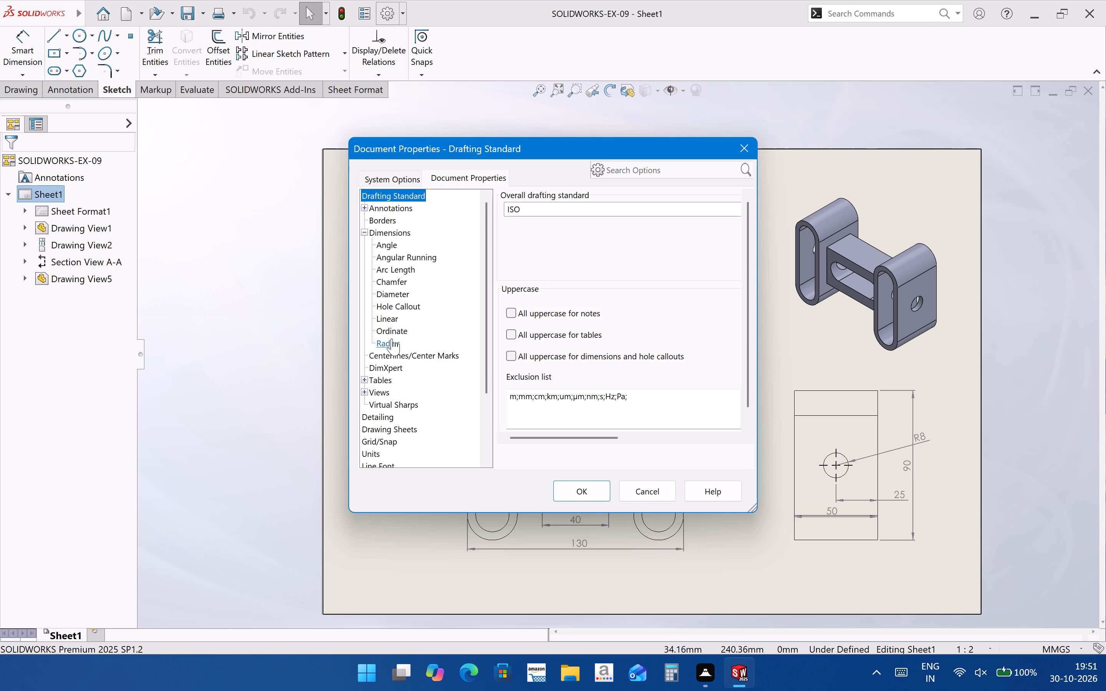
click(389, 318)
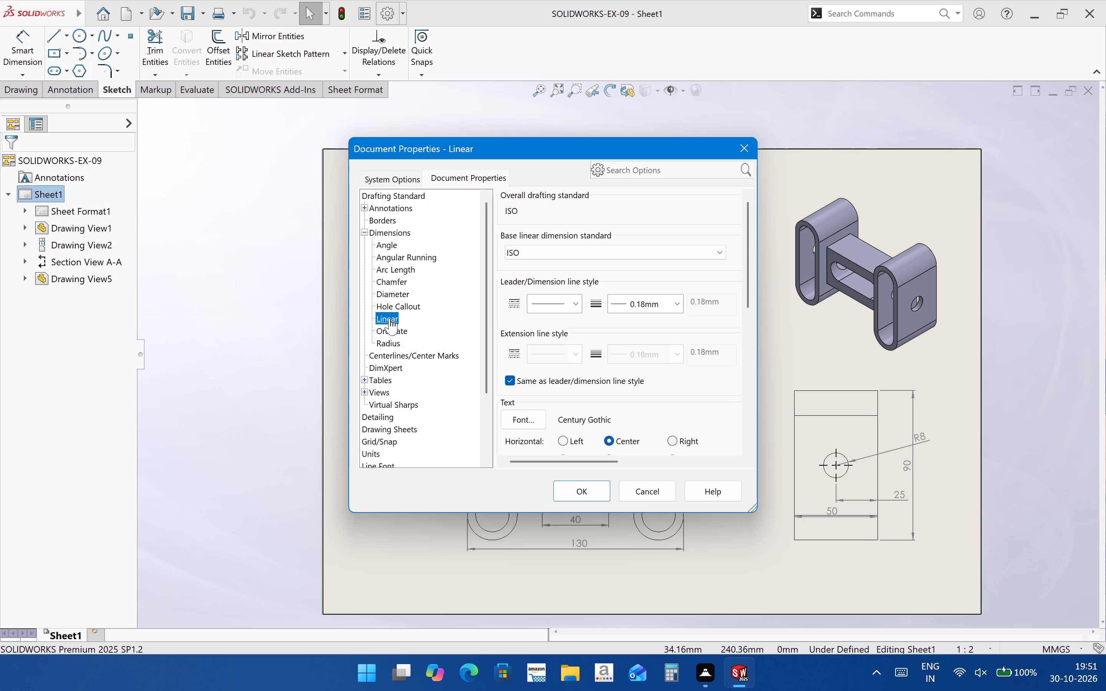
click(387, 305)
click(386, 296)
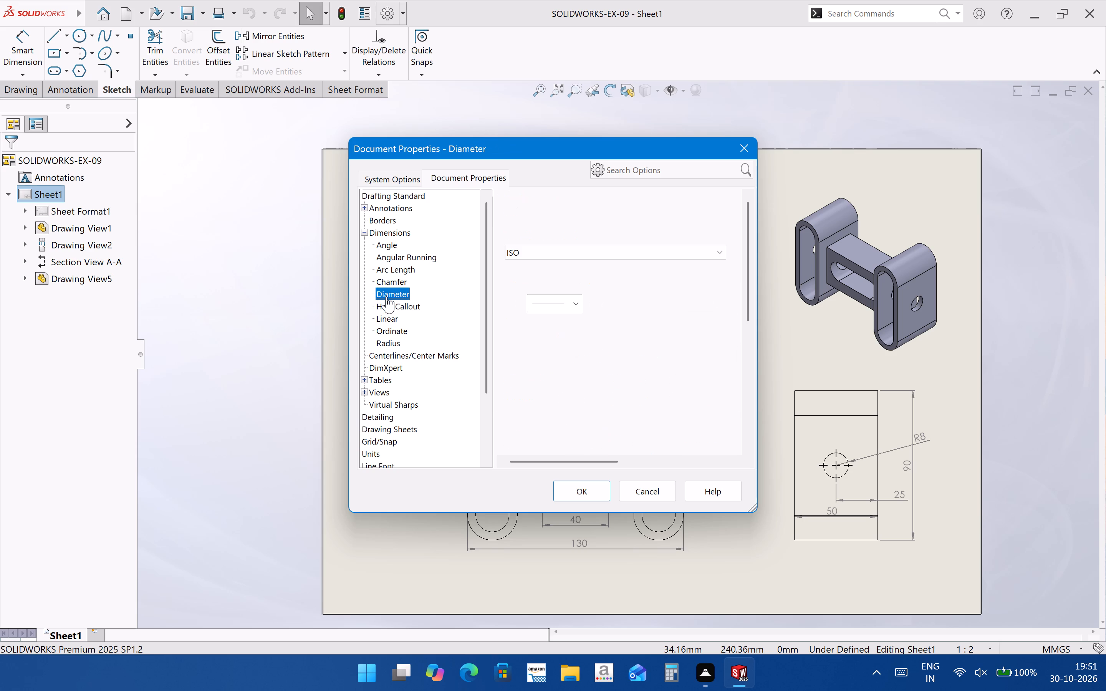
click(386, 283)
click(387, 273)
click(388, 266)
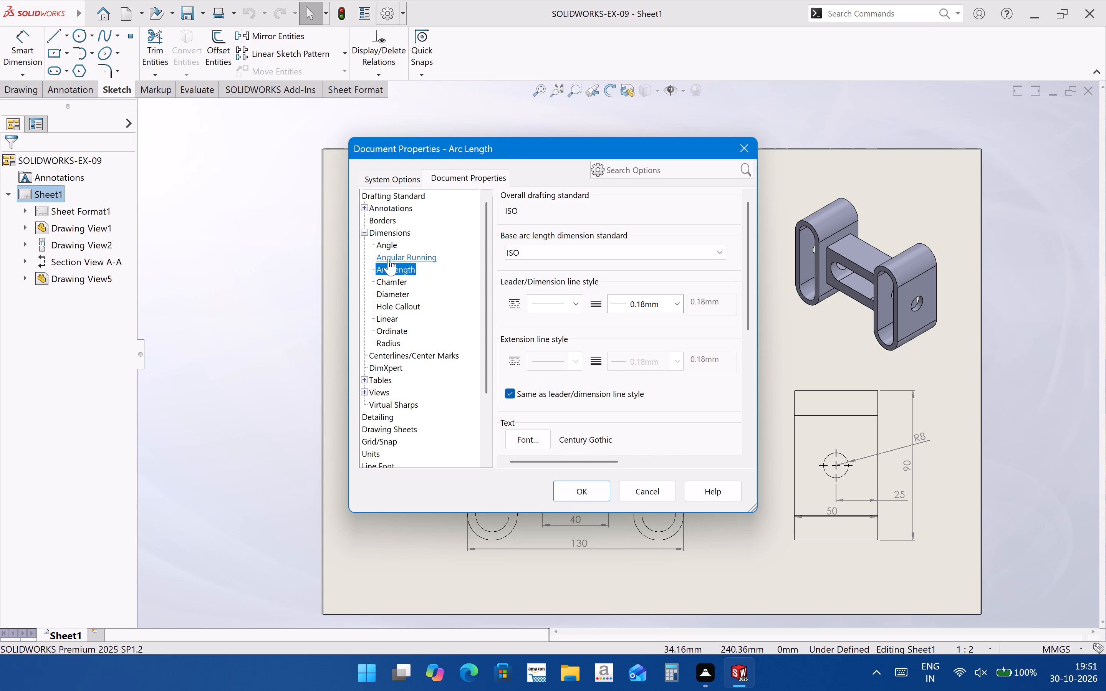
click(388, 259)
drag(758, 336, 977, 317)
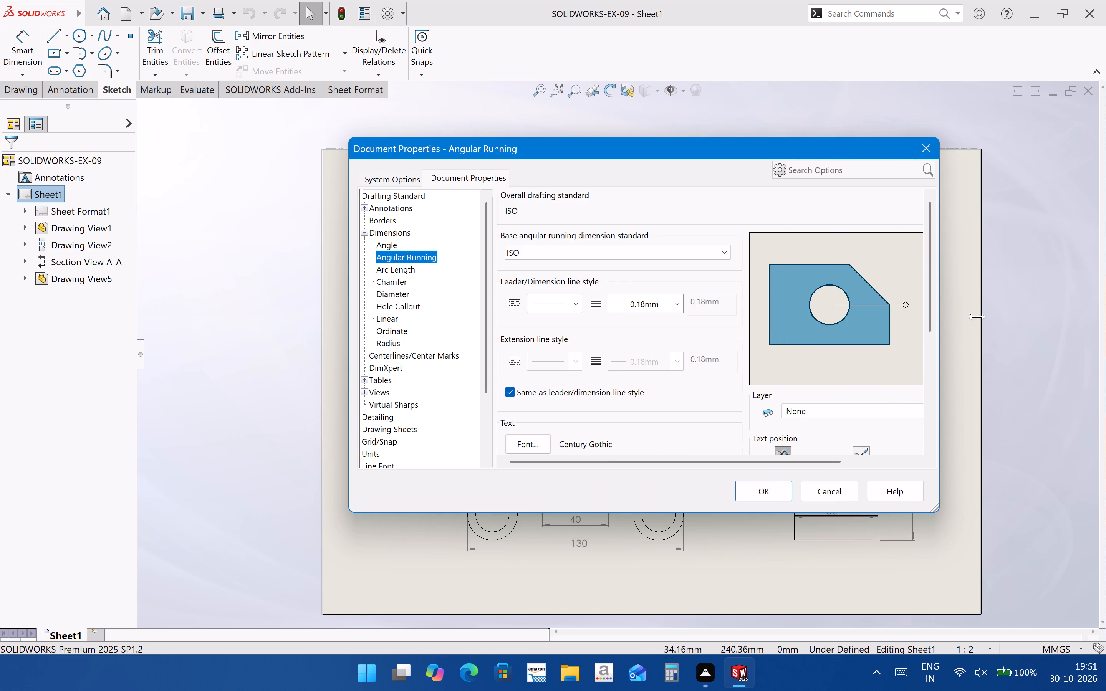
drag(977, 317, 982, 317)
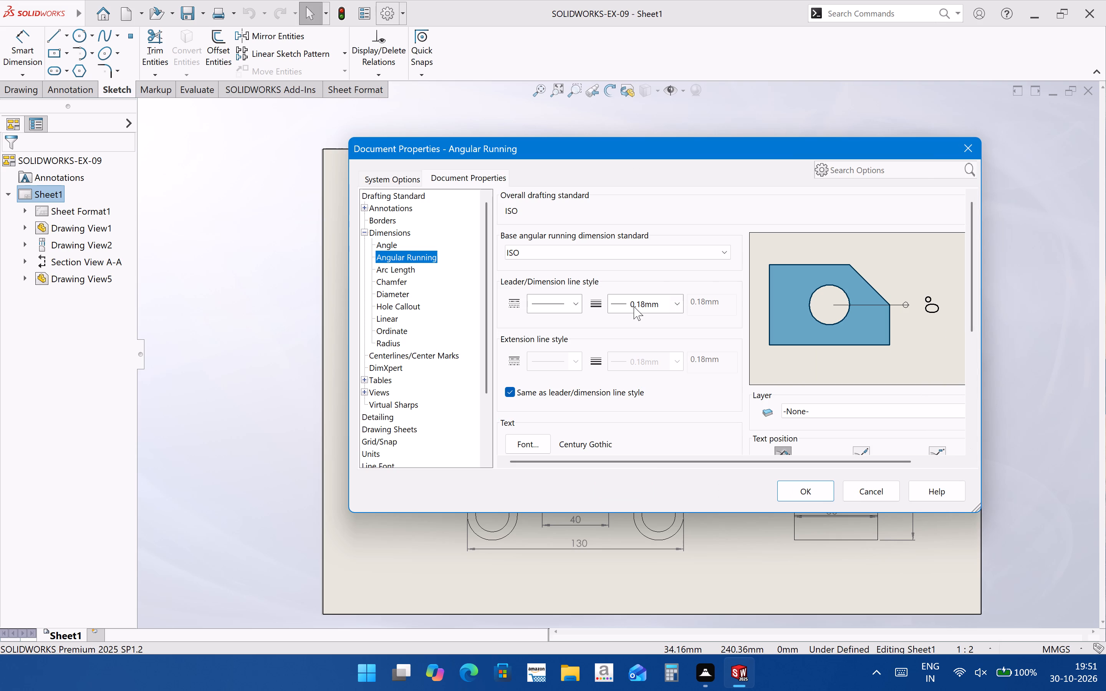
click(398, 266)
click(397, 280)
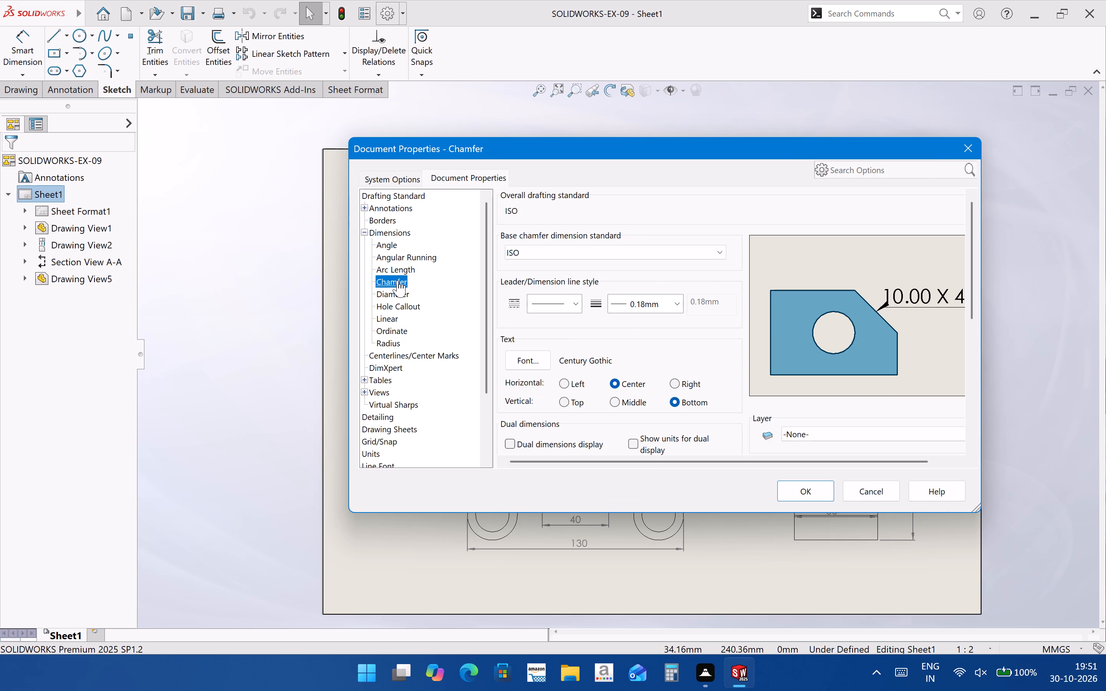
click(401, 291)
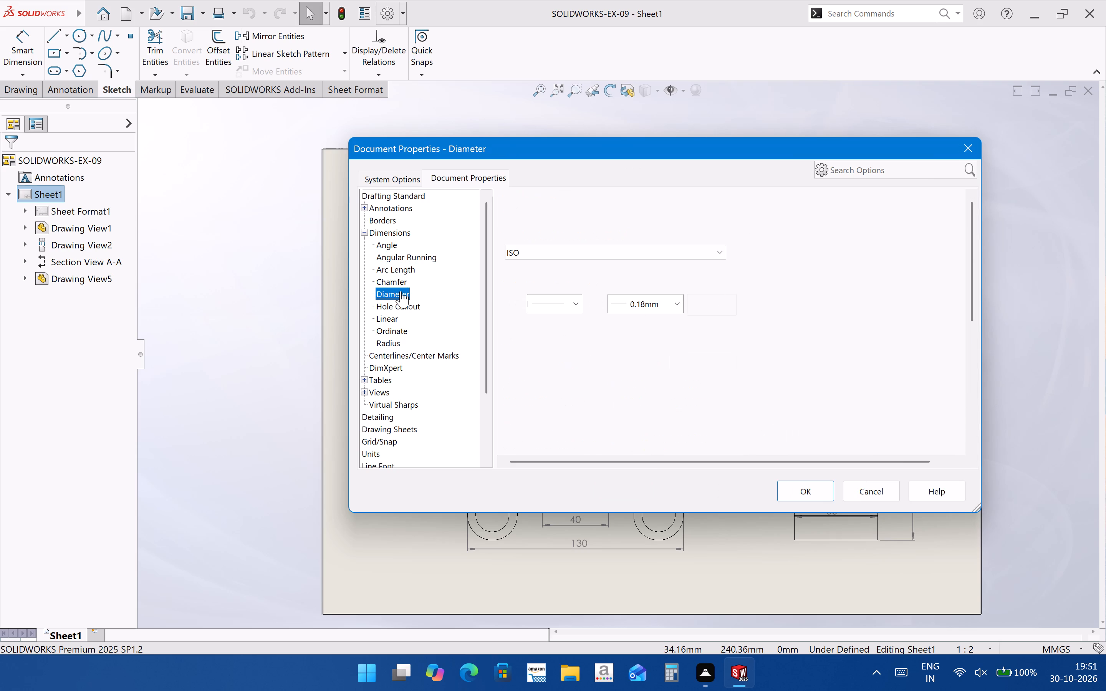
click(403, 306)
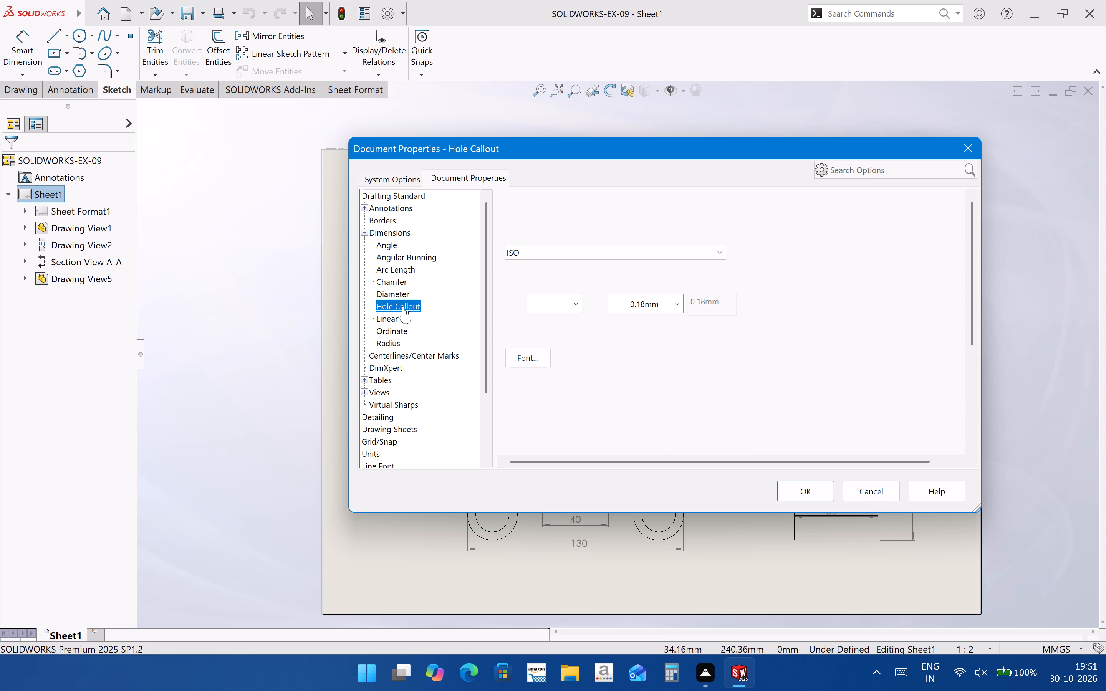
Set the document's linear dimensions to horizontal text with broken leaders, and enable removing dimension lines for outside arrows.
click(398, 321)
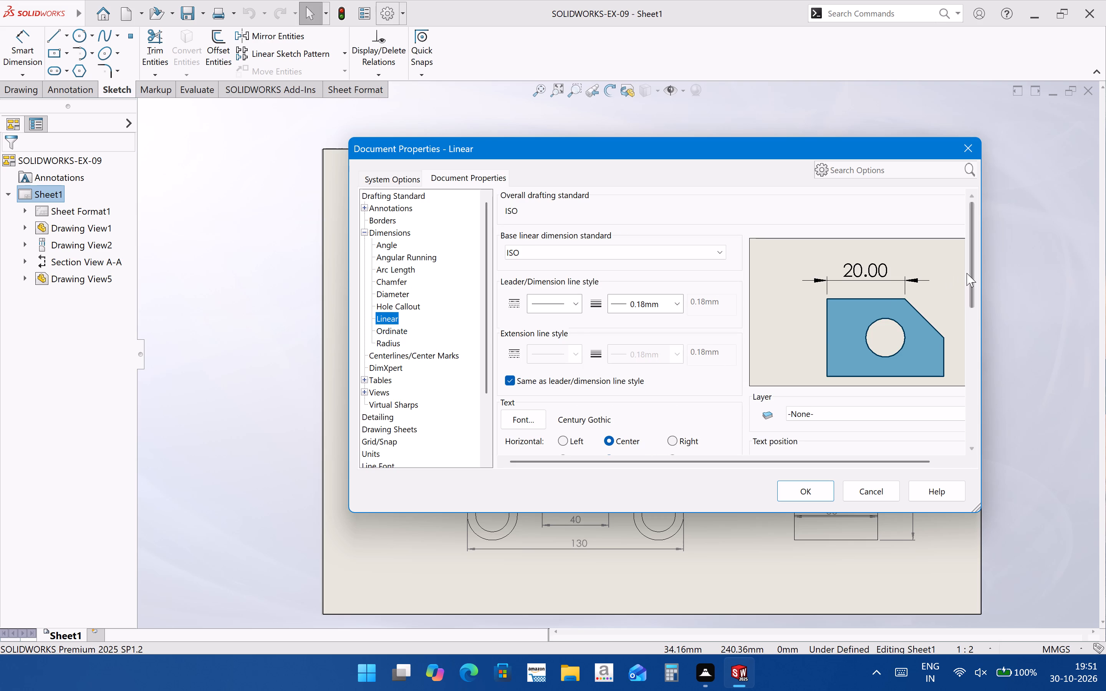
drag(967, 273, 965, 293)
click(860, 423)
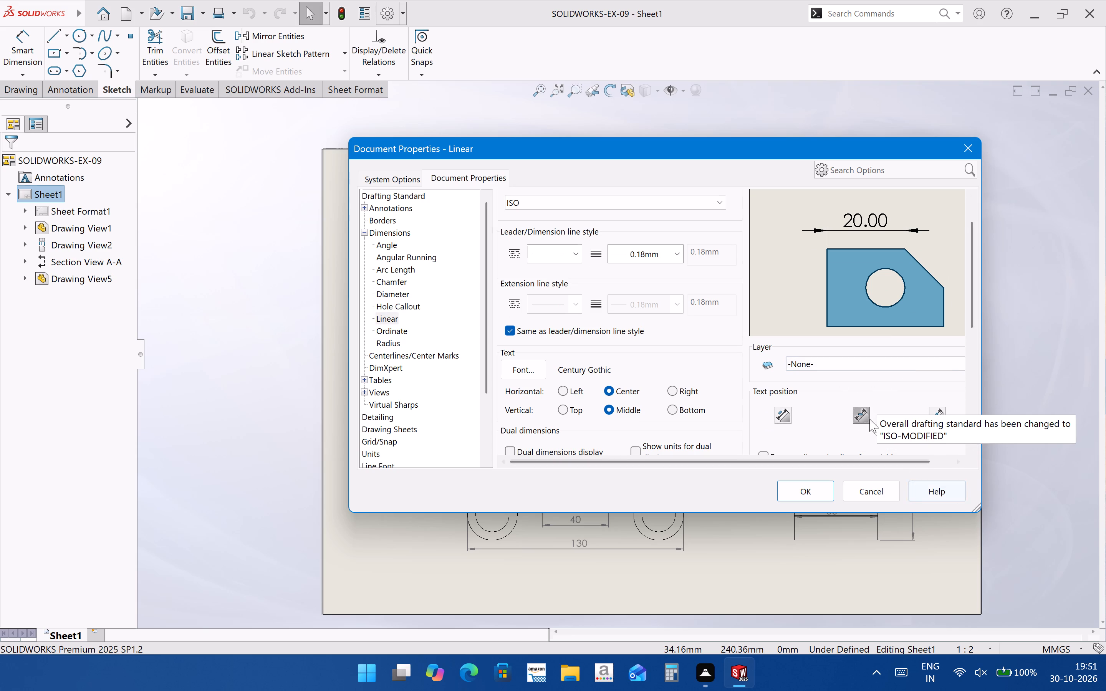
drag(974, 316, 972, 339)
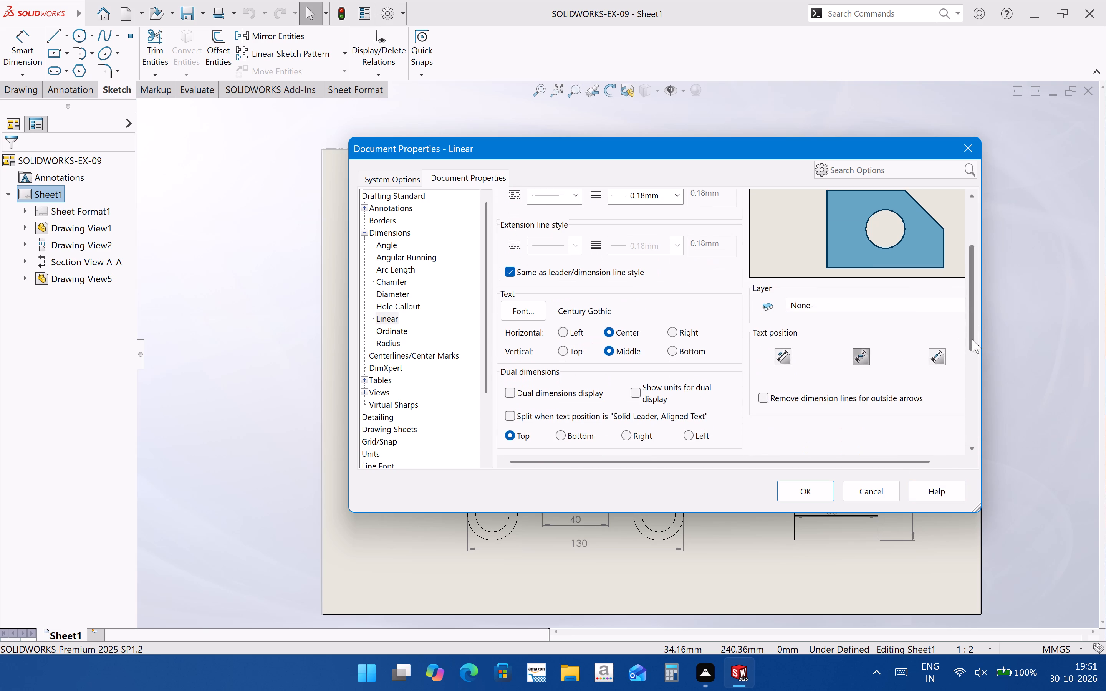
drag(972, 339, 971, 340)
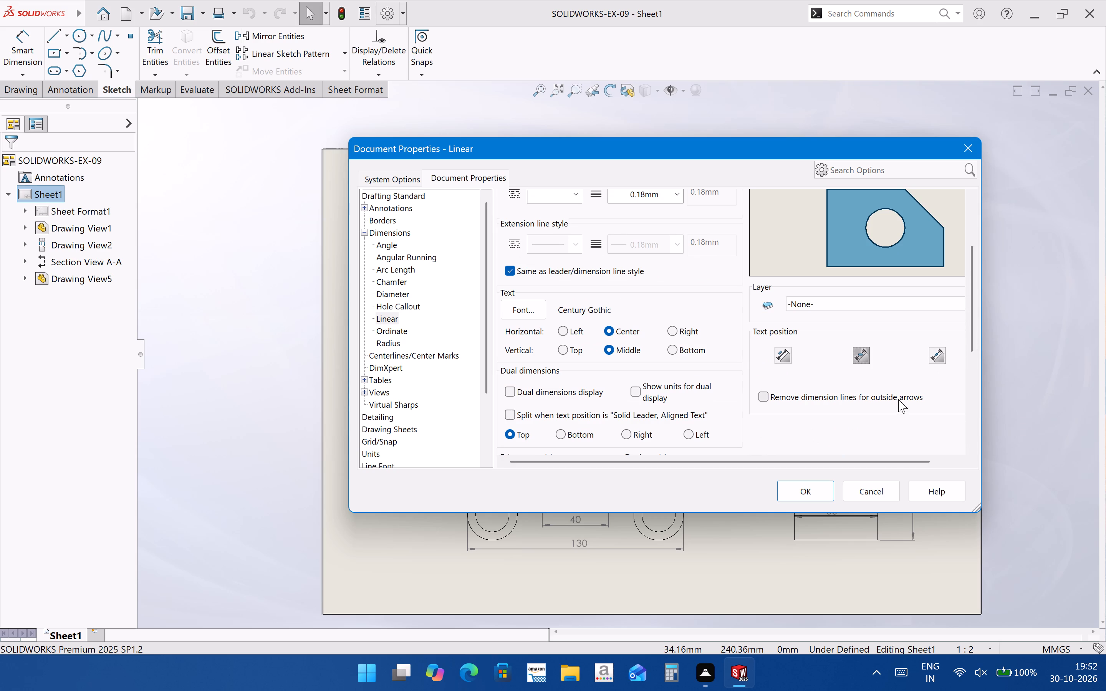
drag(975, 332, 969, 316)
click(768, 434)
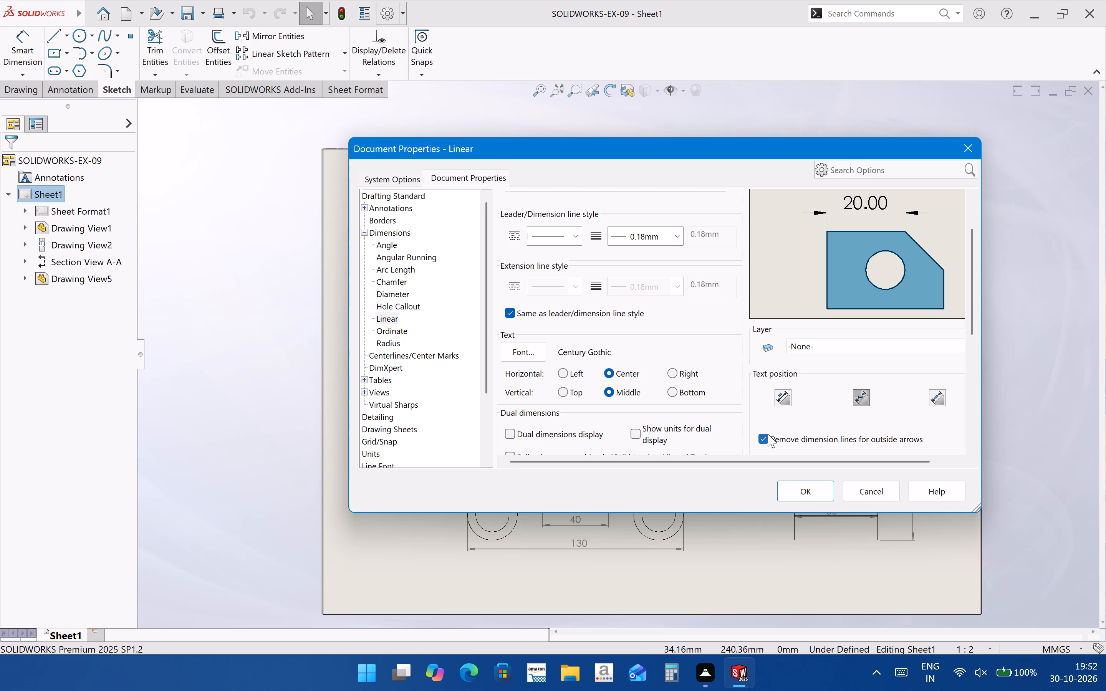
click(768, 434)
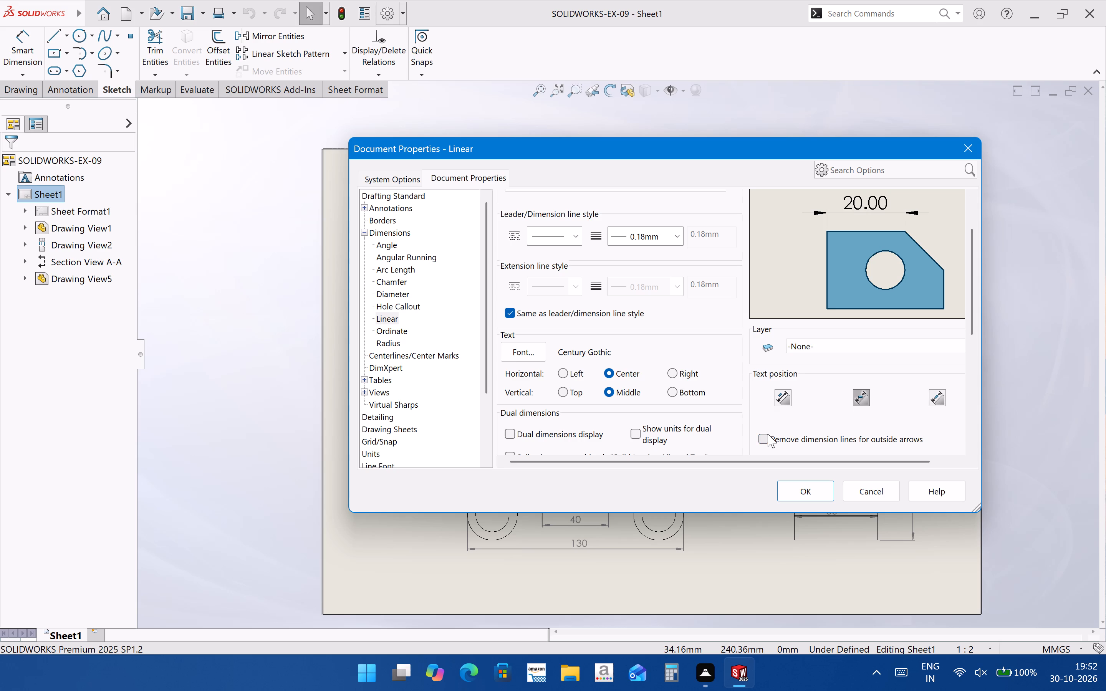
click(768, 434)
click(802, 485)
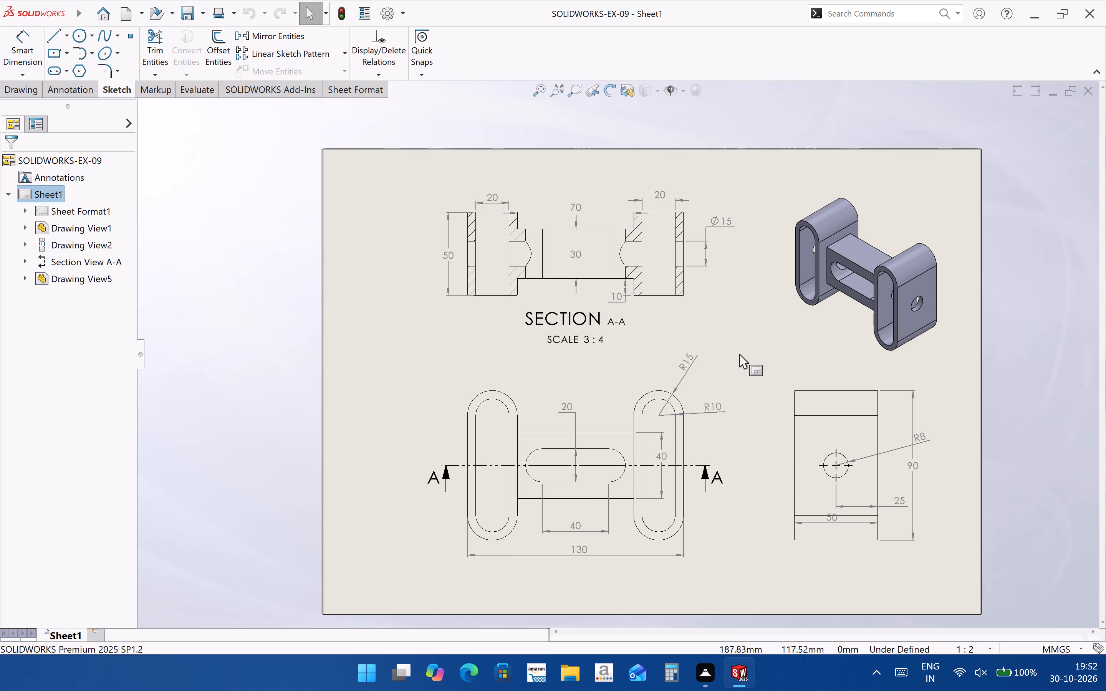
Move the R8 dimension inside the right view's outline, just above and beside the hole.
scroll(739, 354, down, 1)
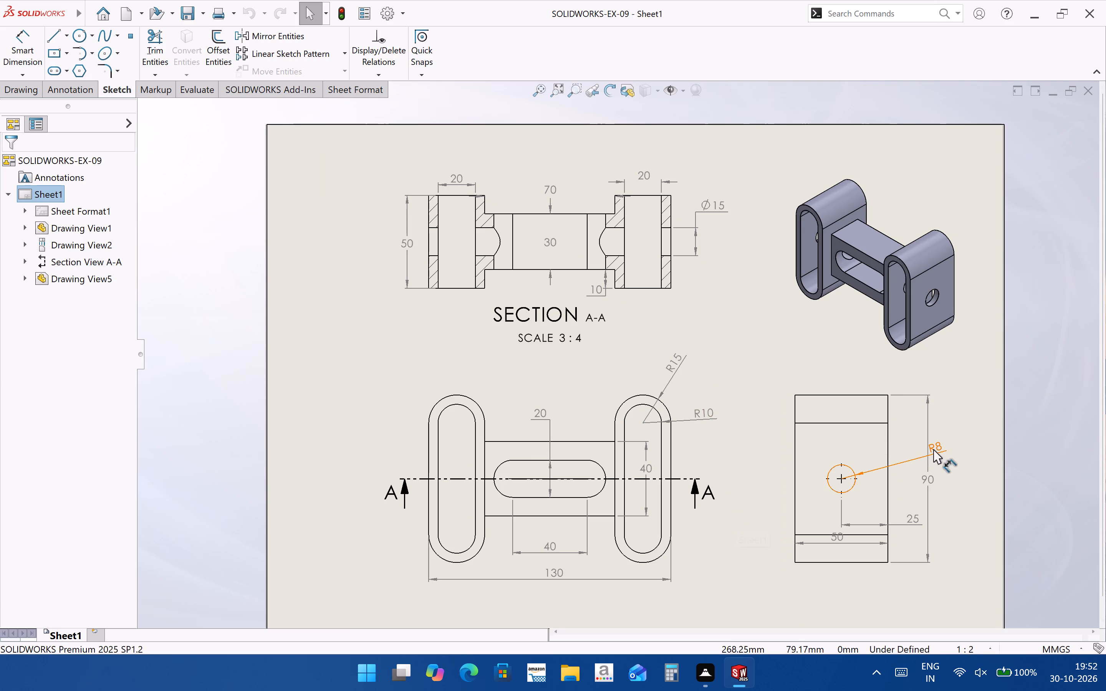
drag(933, 449, 874, 453)
click(963, 446)
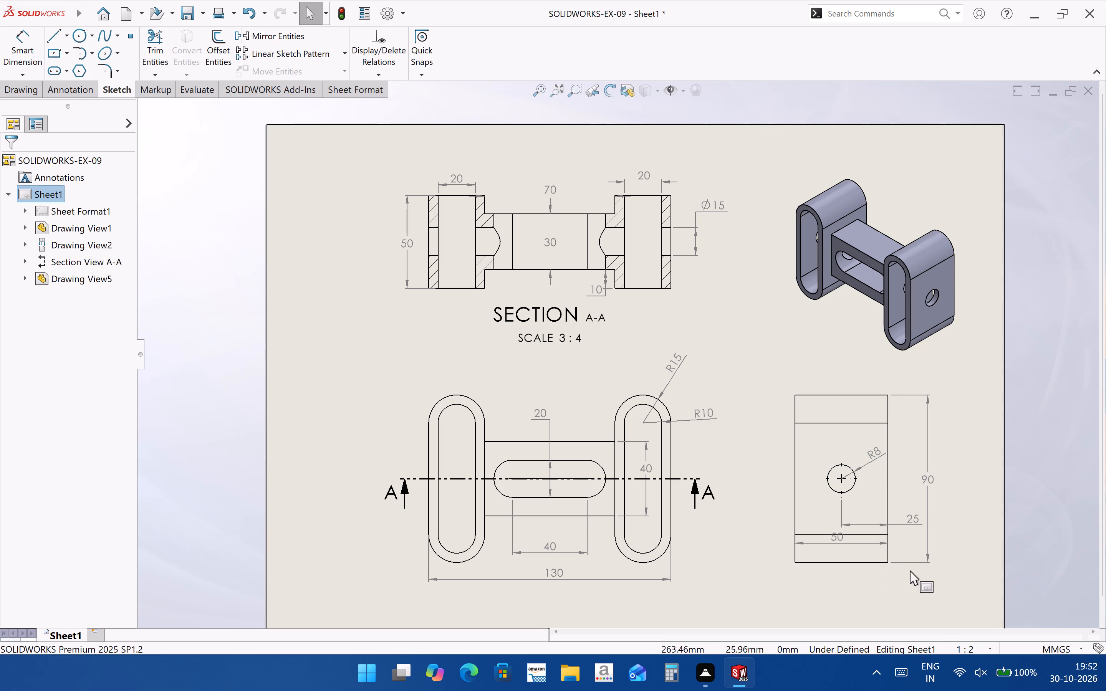
Move the 50 mm width dimension of the right view below the view's bottom edge.
scroll(900, 572, down, 2)
drag(795, 511, 801, 571)
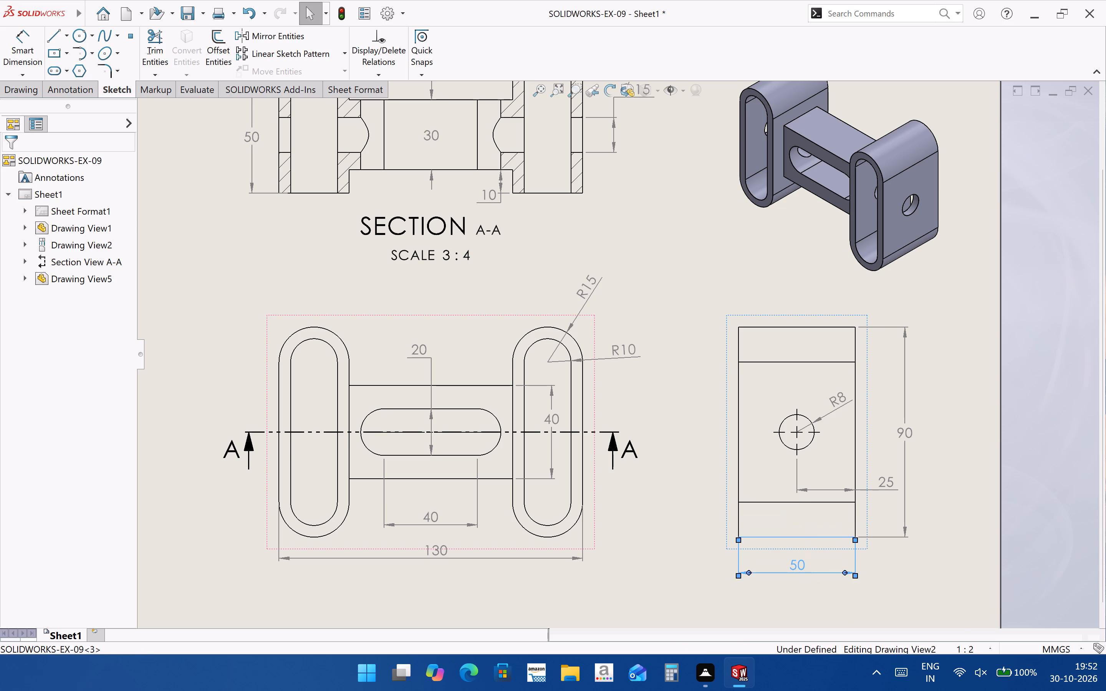
click(972, 586)
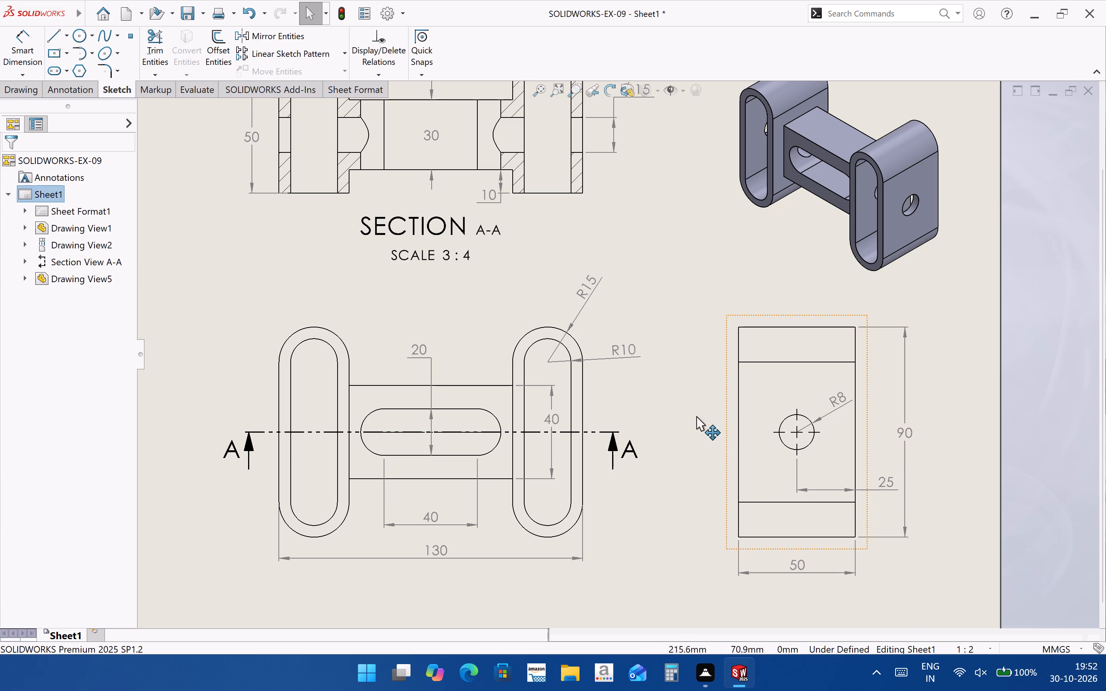
Centre the text of the 40 mm slot length dimension between its extension lines in the front view.
scroll(665, 521, up, 2)
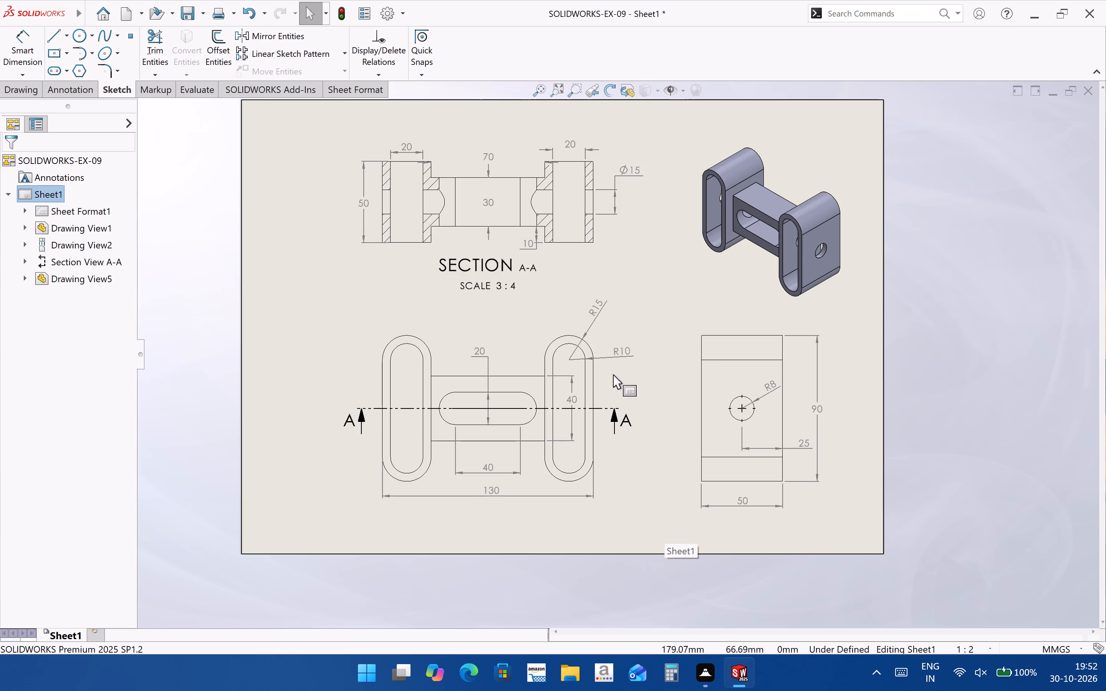
scroll(582, 202, down, 1)
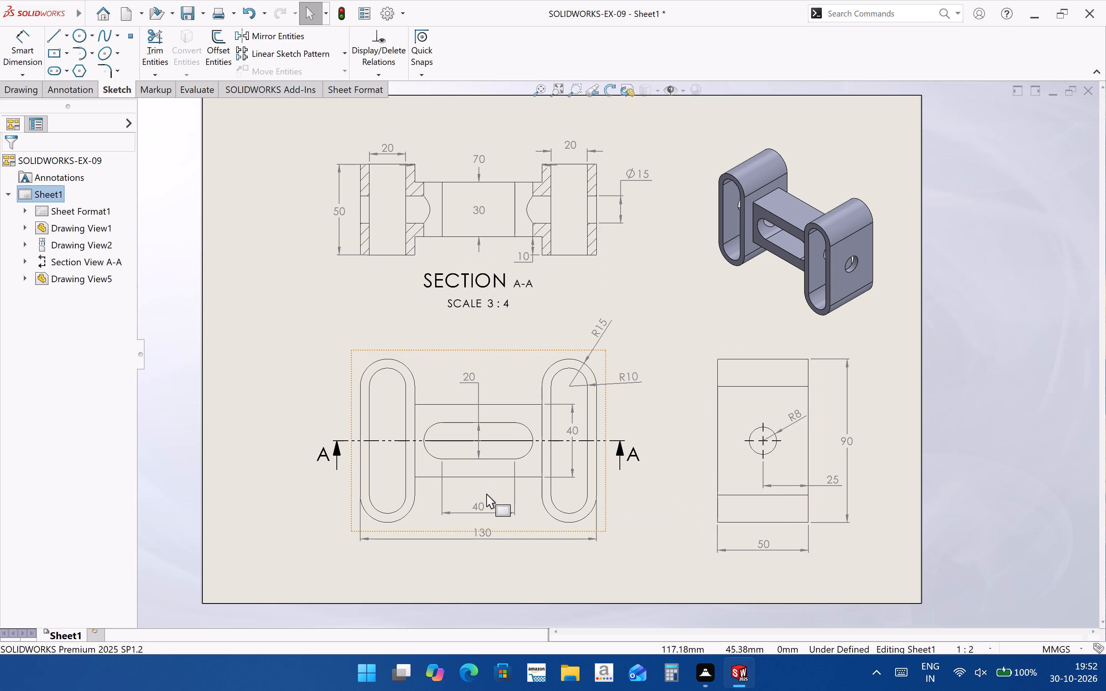
click(481, 505)
click(15, 467)
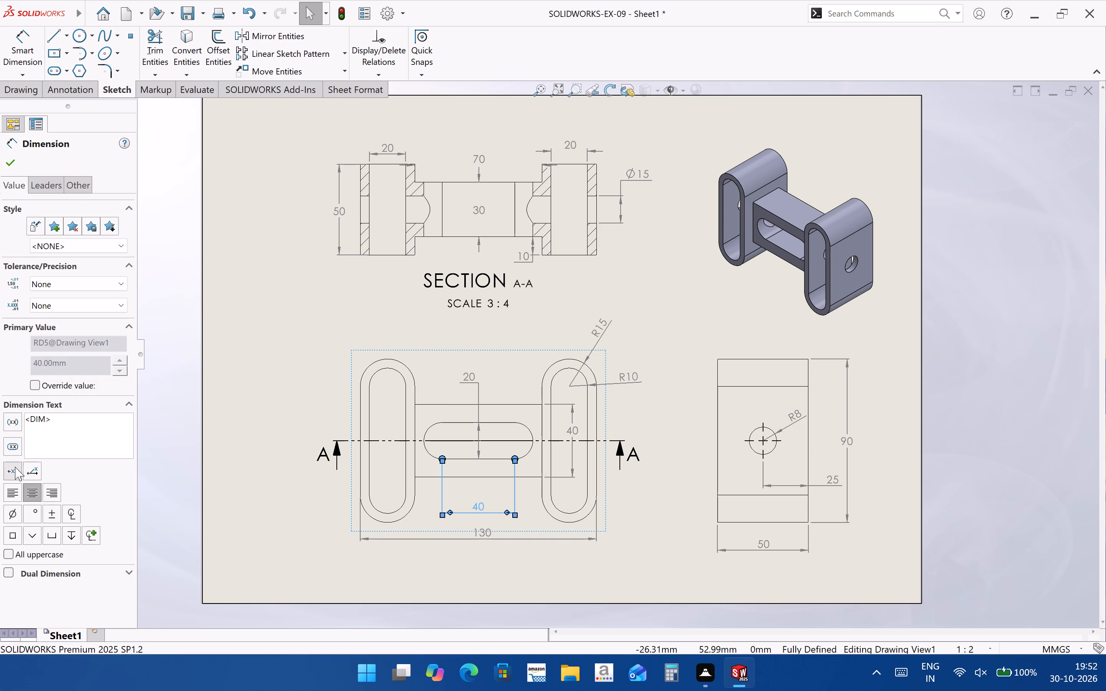
click(15, 471)
click(647, 546)
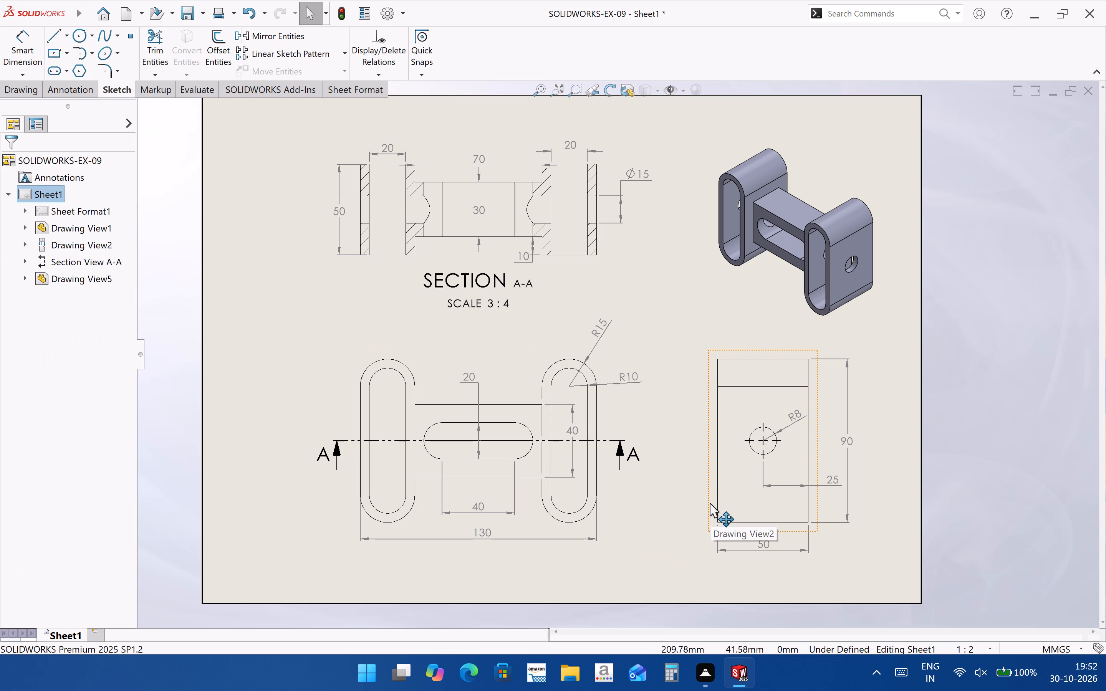
Move the 25 mm hole offset dimension below the right view's bottom edge, with the 50 mm width dimension stacked beneath it.
drag(835, 483, 794, 514)
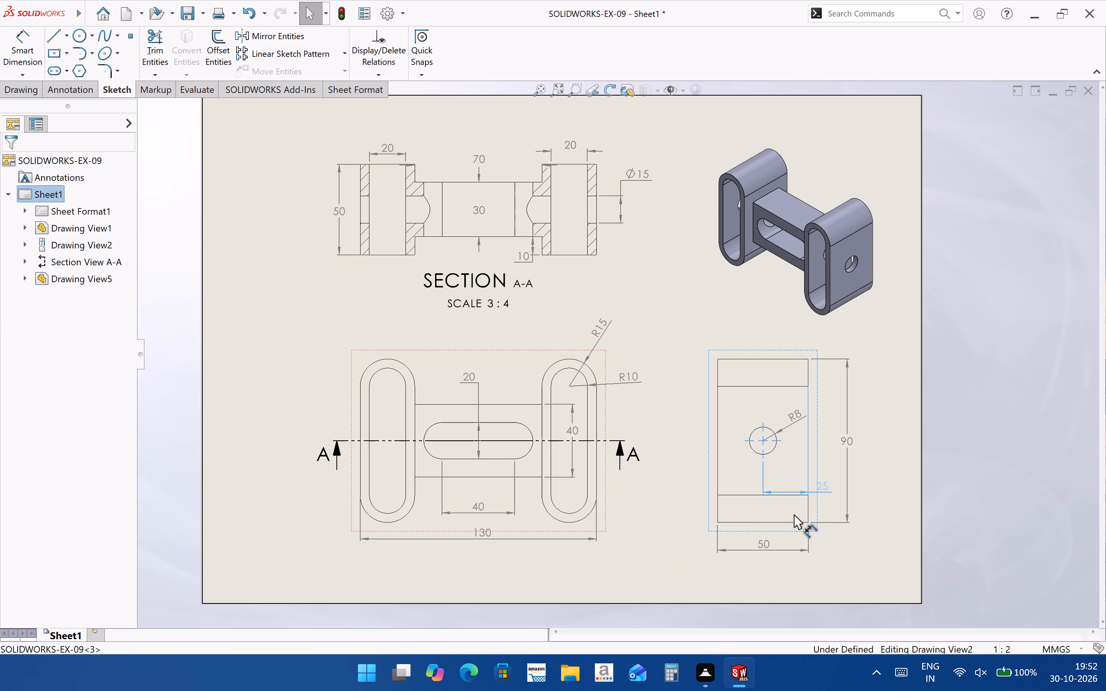
drag(794, 514, 792, 526)
click(825, 549)
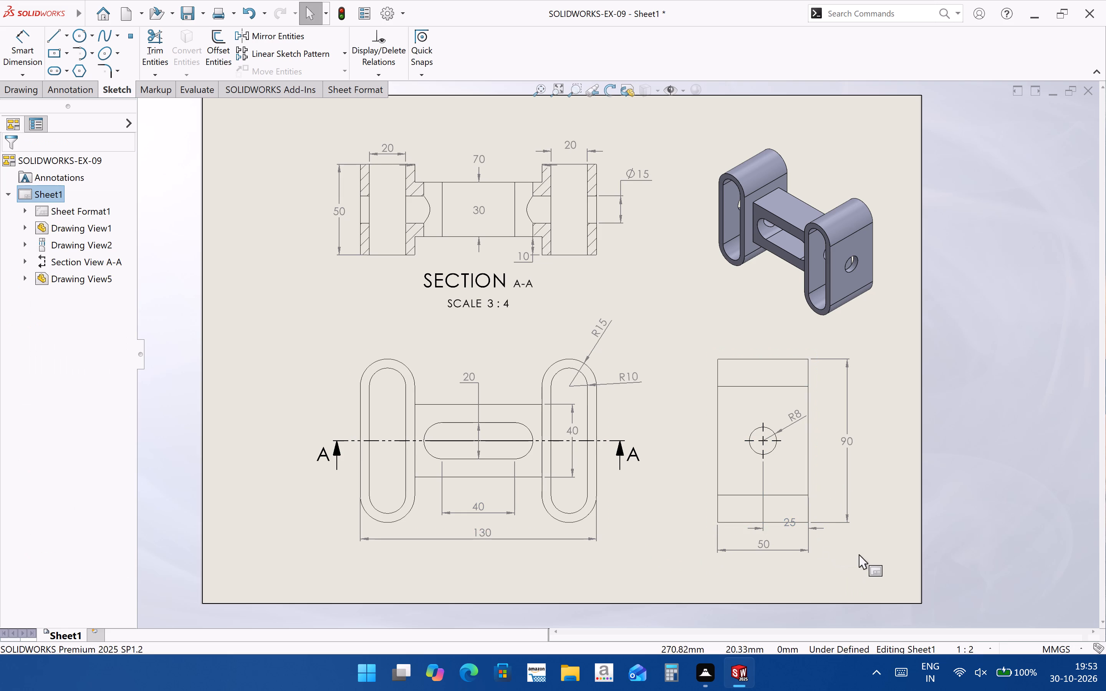
drag(768, 547, 768, 558)
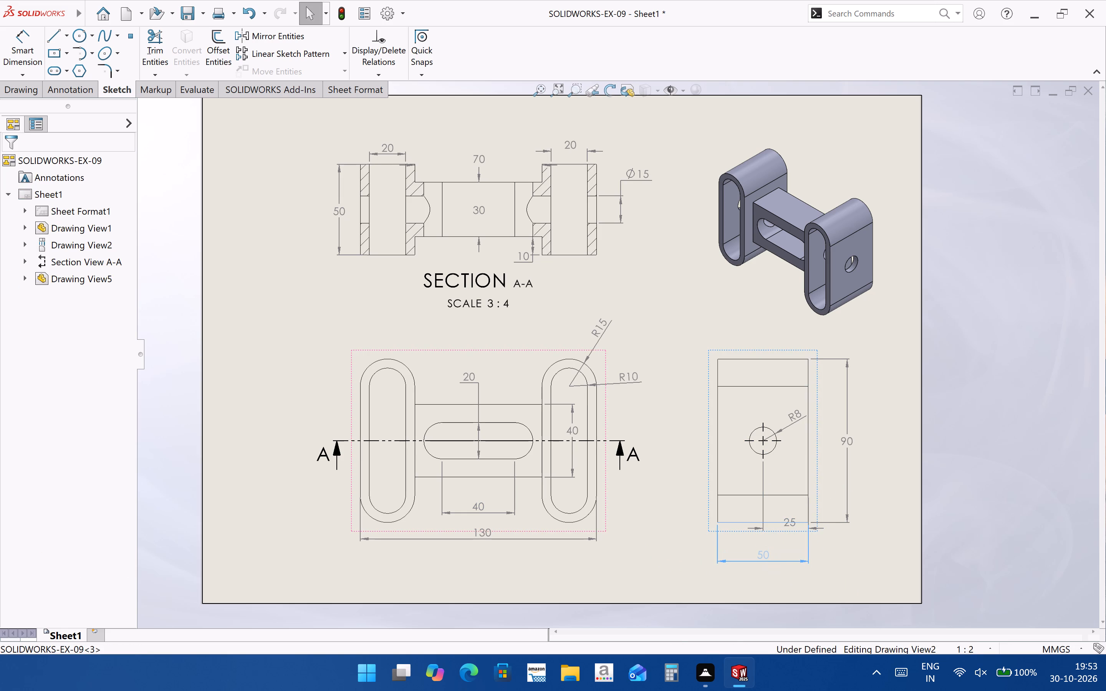
drag(786, 524, 784, 541)
click(821, 550)
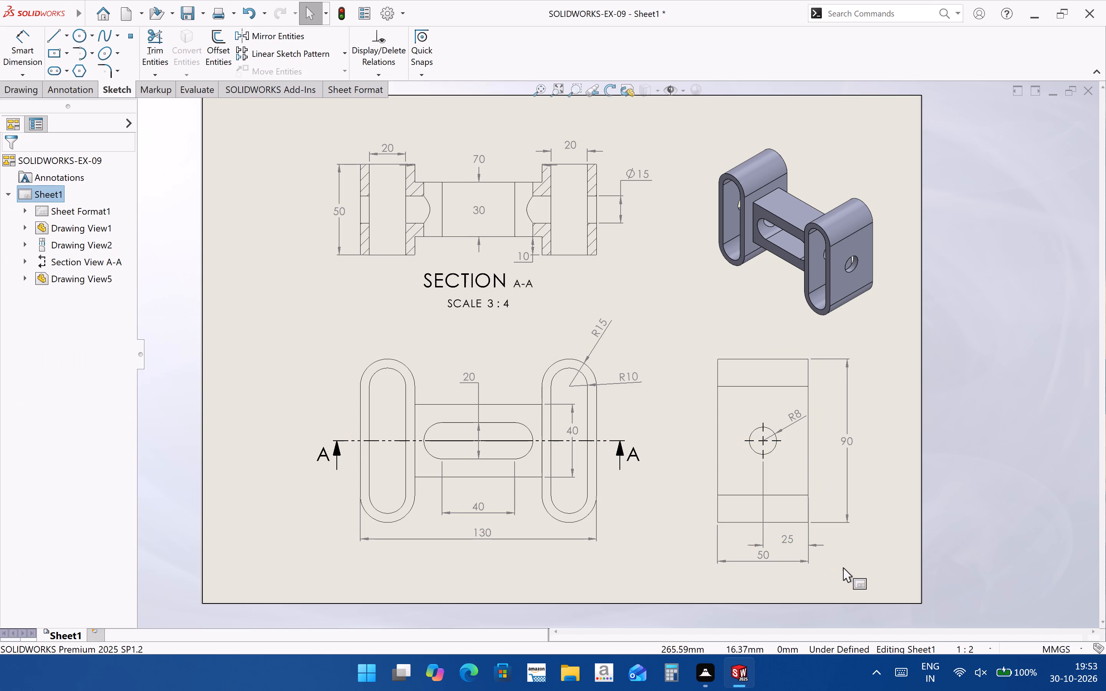
scroll(791, 568, down, 1)
drag(757, 550, 757, 555)
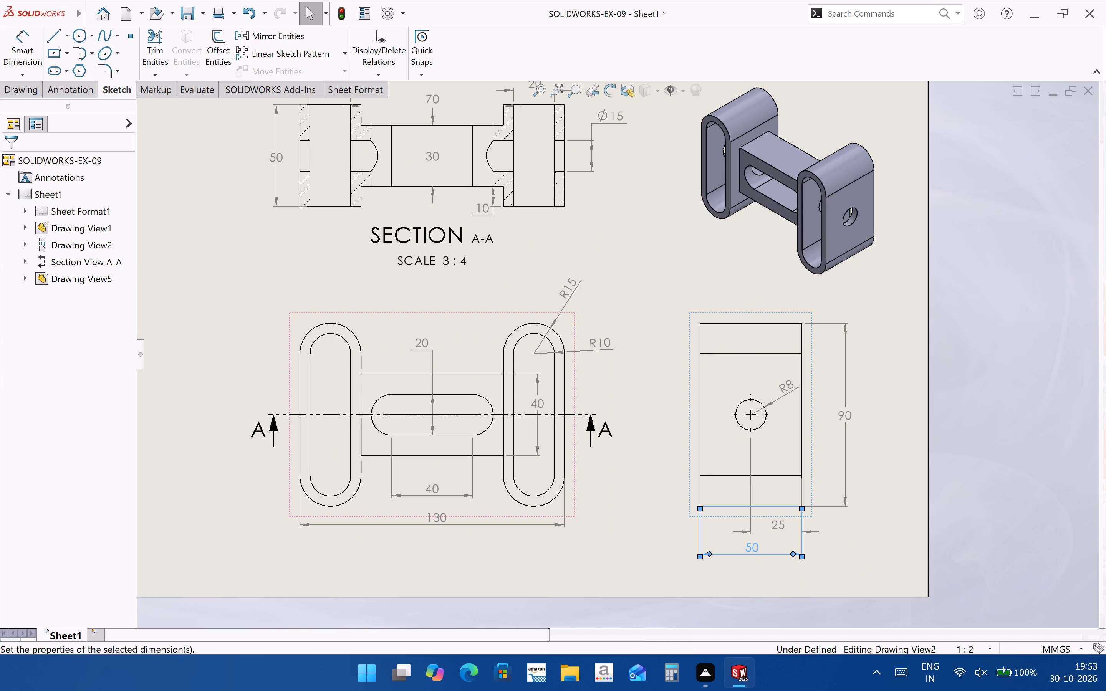
click(868, 561)
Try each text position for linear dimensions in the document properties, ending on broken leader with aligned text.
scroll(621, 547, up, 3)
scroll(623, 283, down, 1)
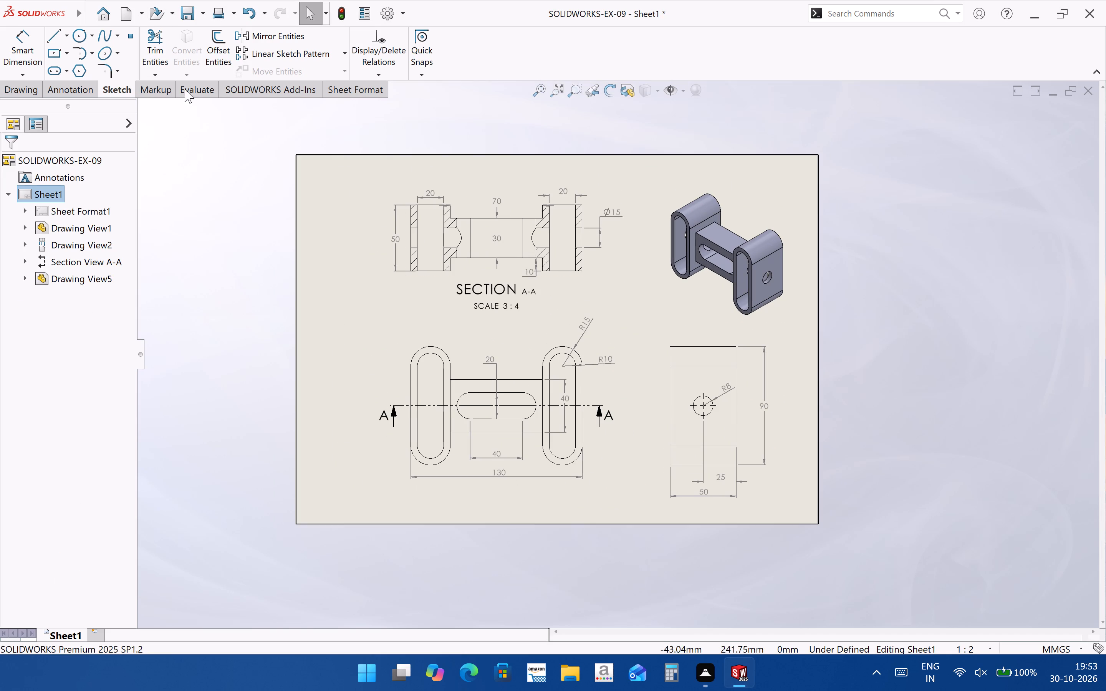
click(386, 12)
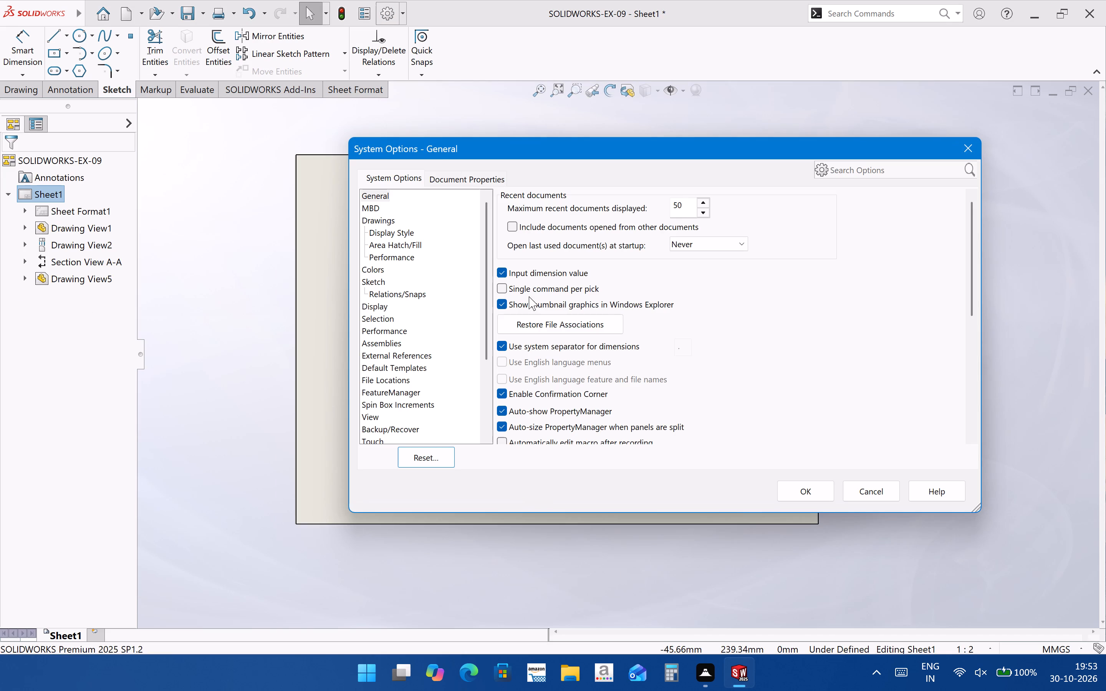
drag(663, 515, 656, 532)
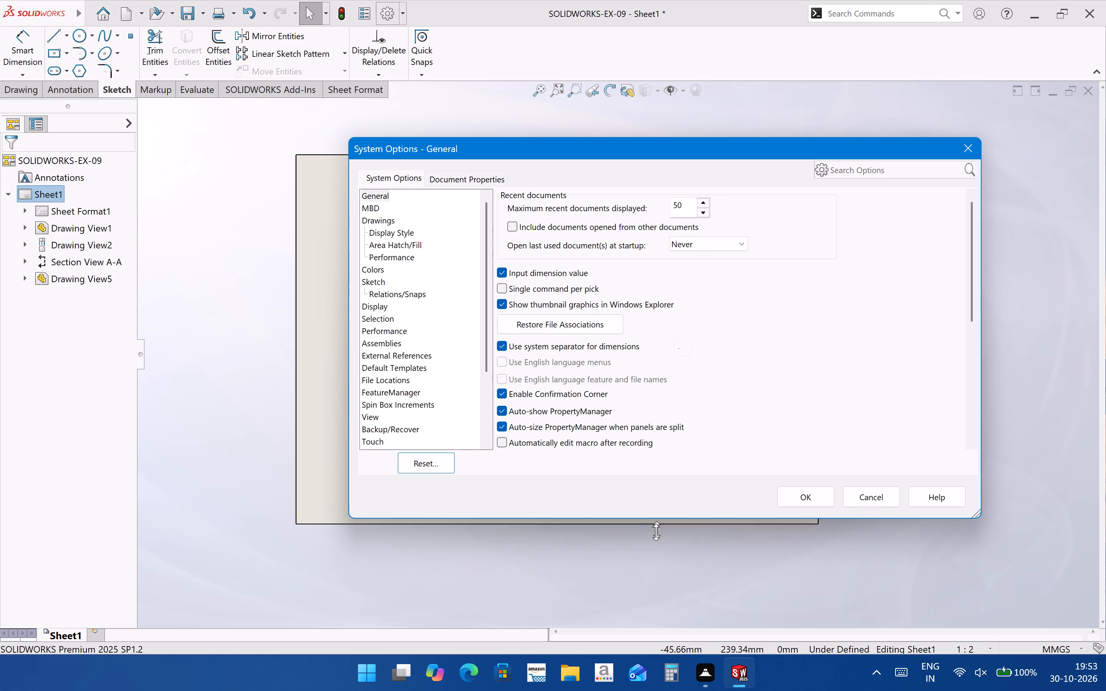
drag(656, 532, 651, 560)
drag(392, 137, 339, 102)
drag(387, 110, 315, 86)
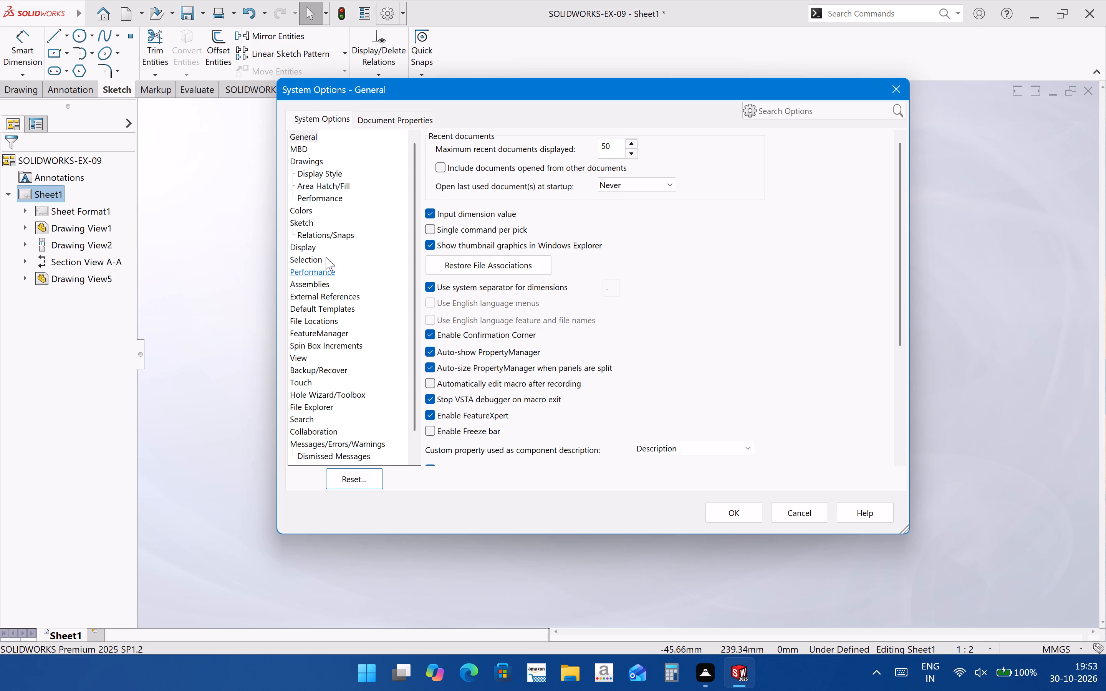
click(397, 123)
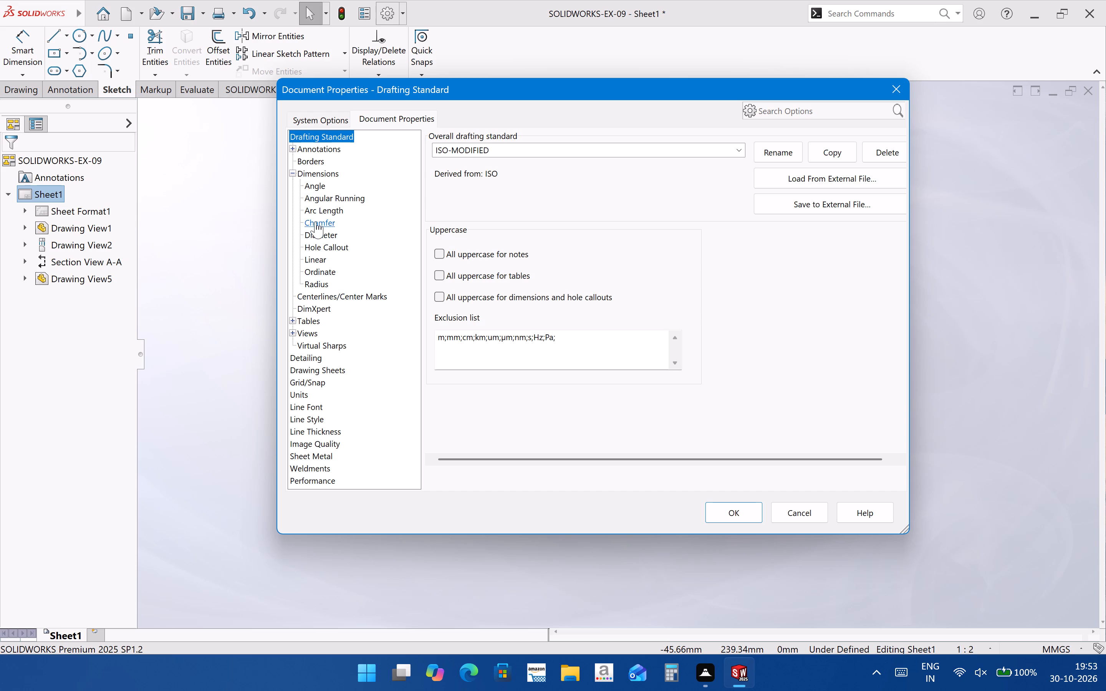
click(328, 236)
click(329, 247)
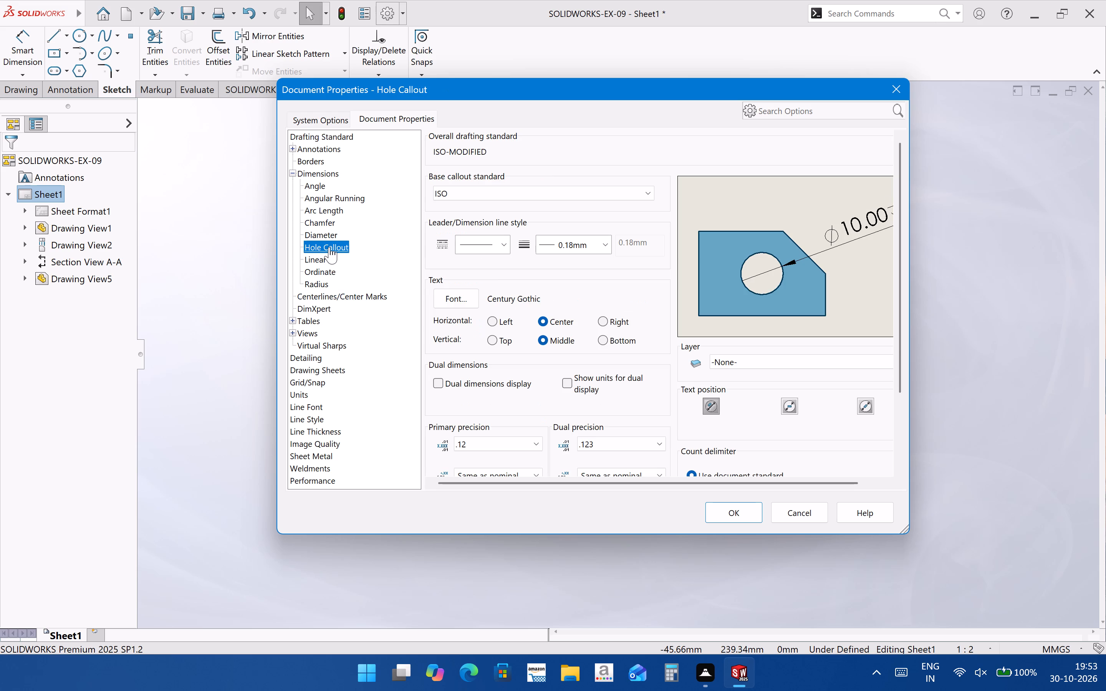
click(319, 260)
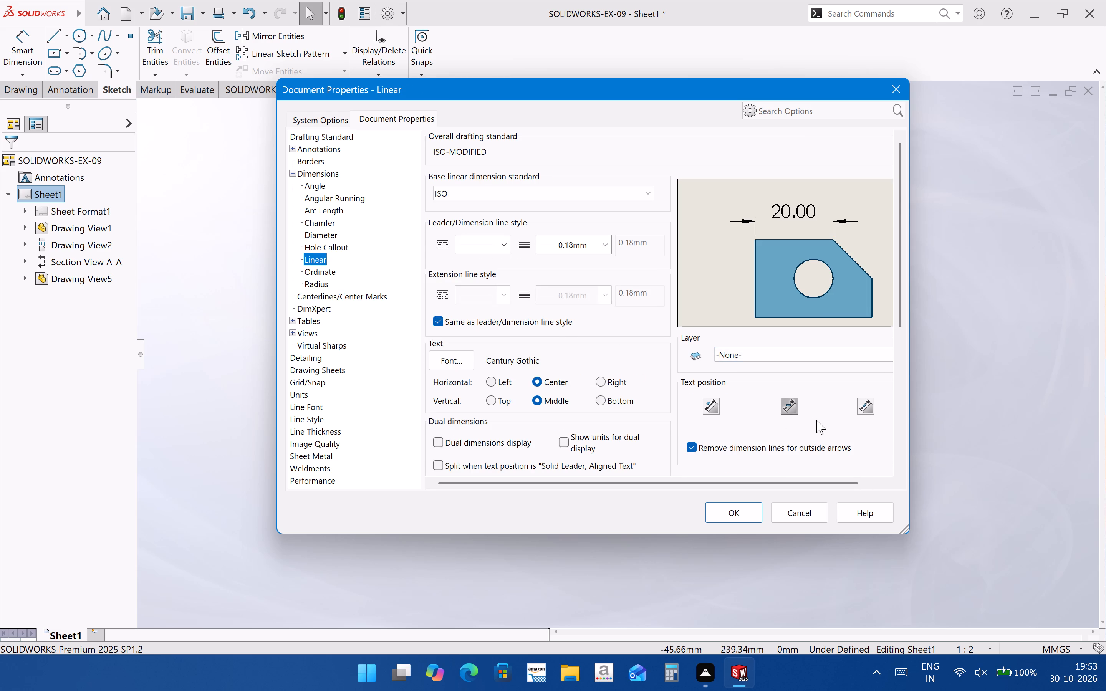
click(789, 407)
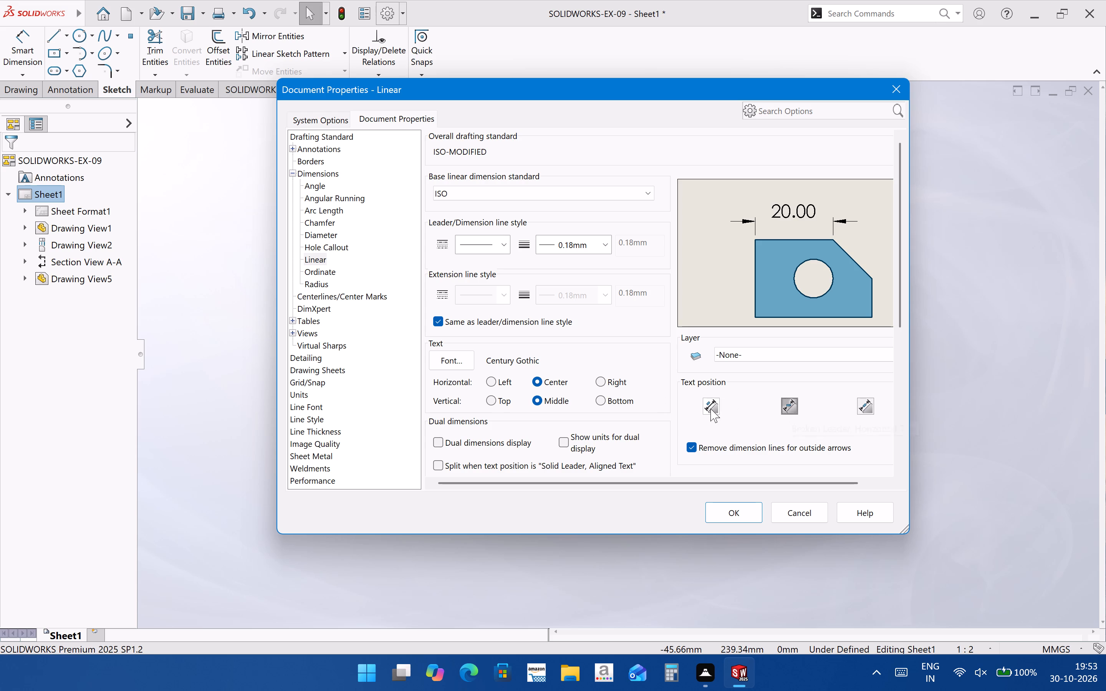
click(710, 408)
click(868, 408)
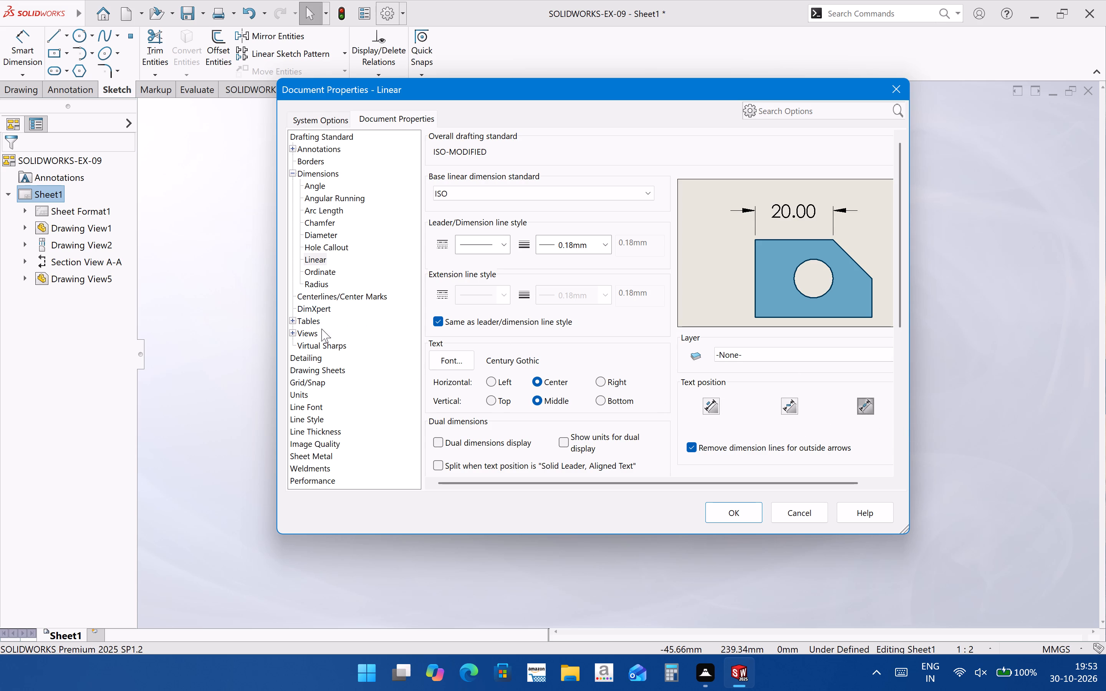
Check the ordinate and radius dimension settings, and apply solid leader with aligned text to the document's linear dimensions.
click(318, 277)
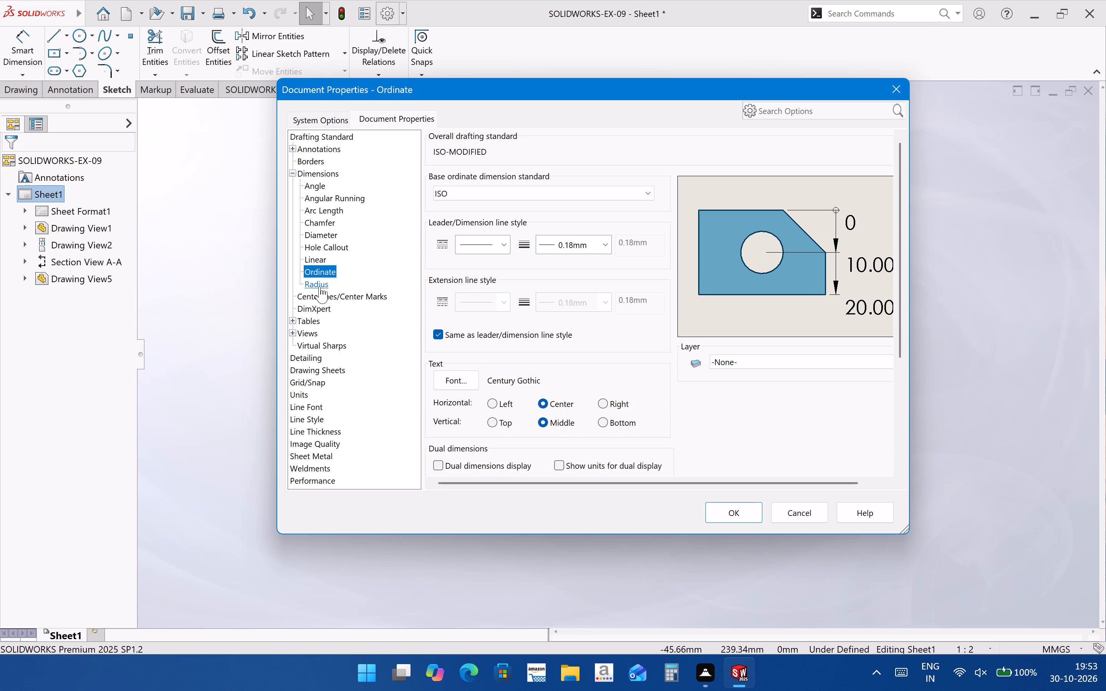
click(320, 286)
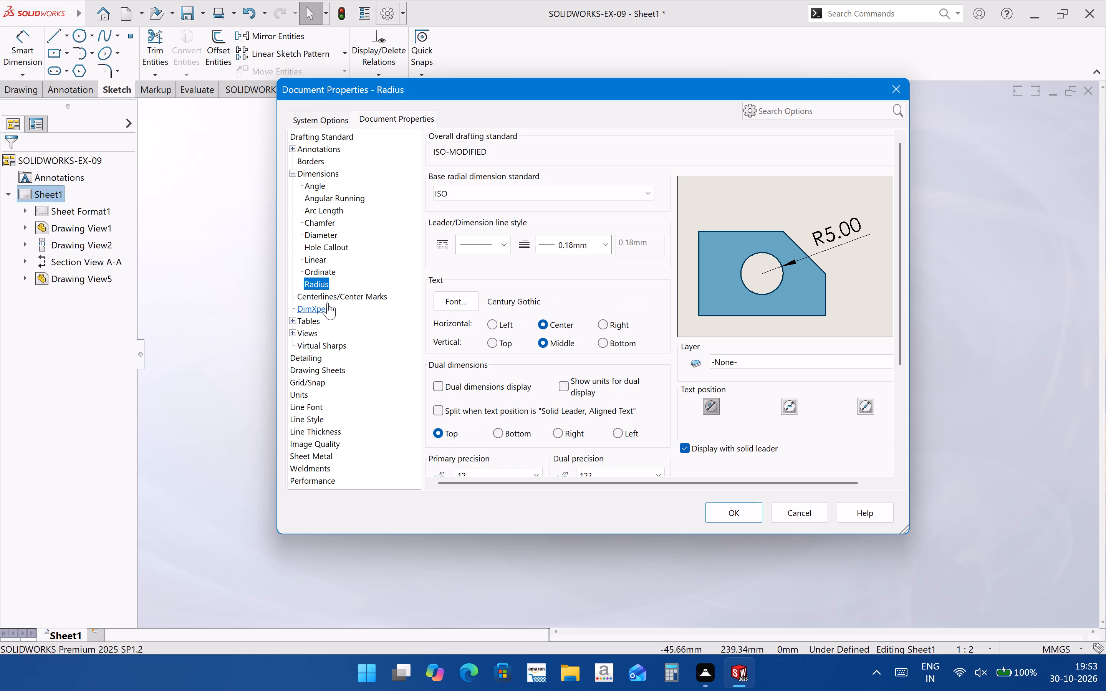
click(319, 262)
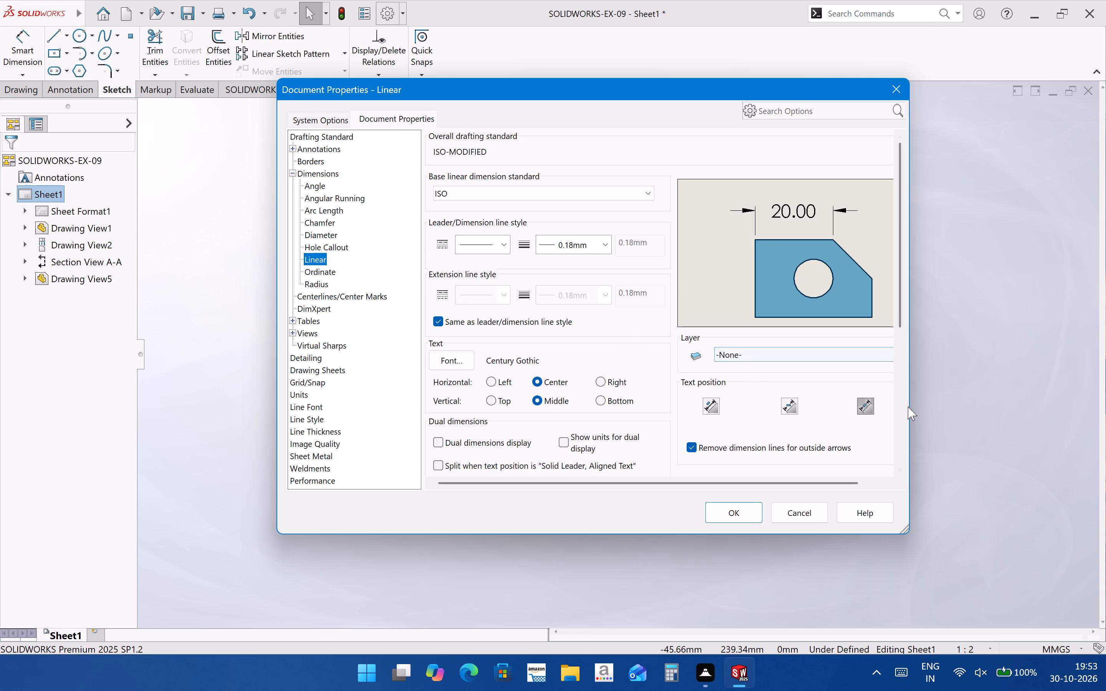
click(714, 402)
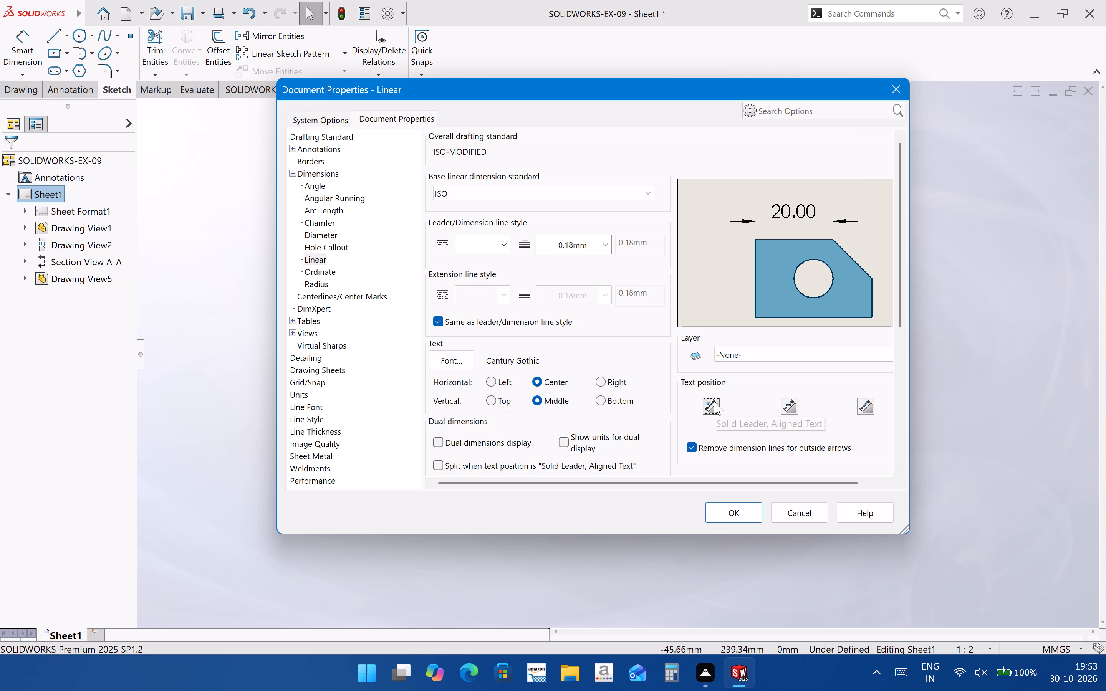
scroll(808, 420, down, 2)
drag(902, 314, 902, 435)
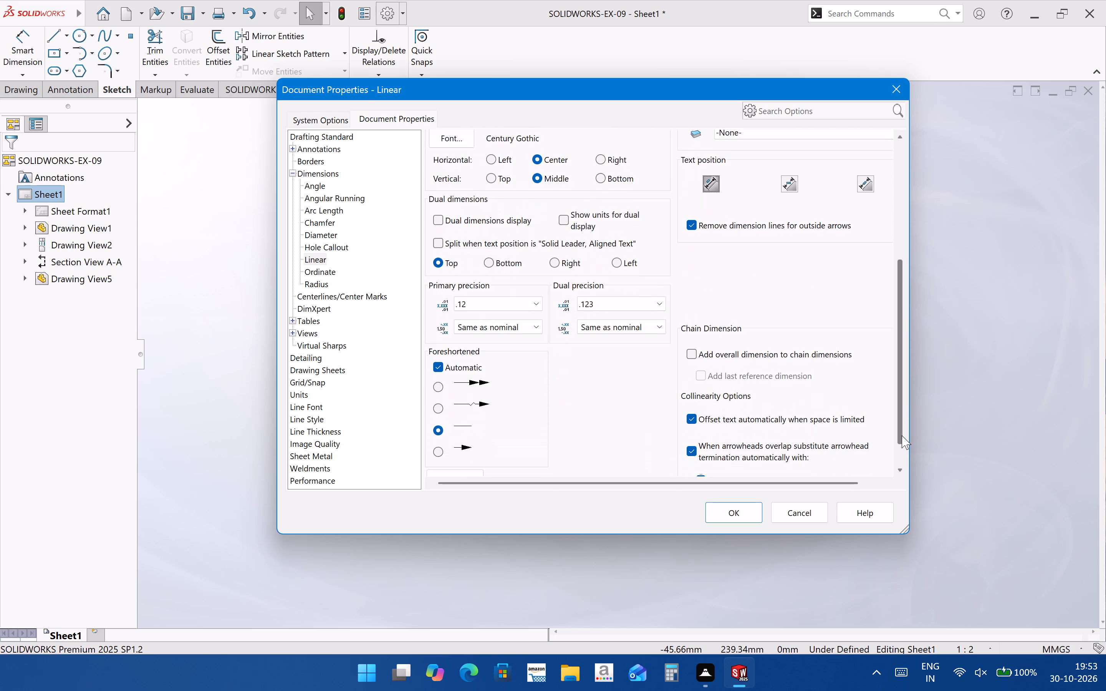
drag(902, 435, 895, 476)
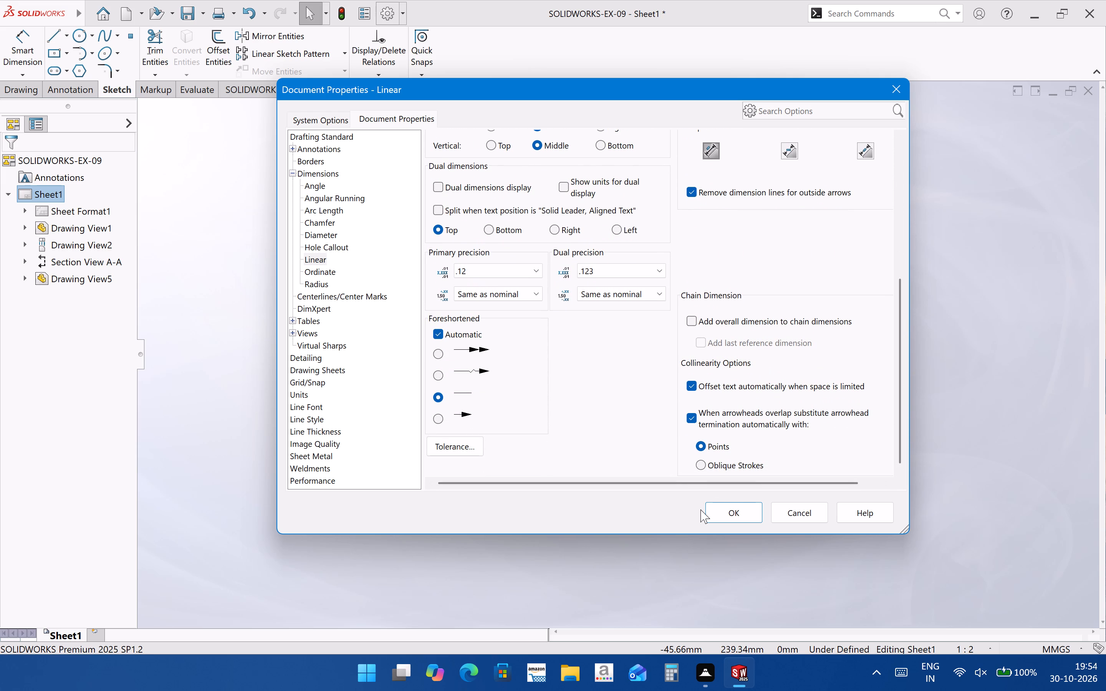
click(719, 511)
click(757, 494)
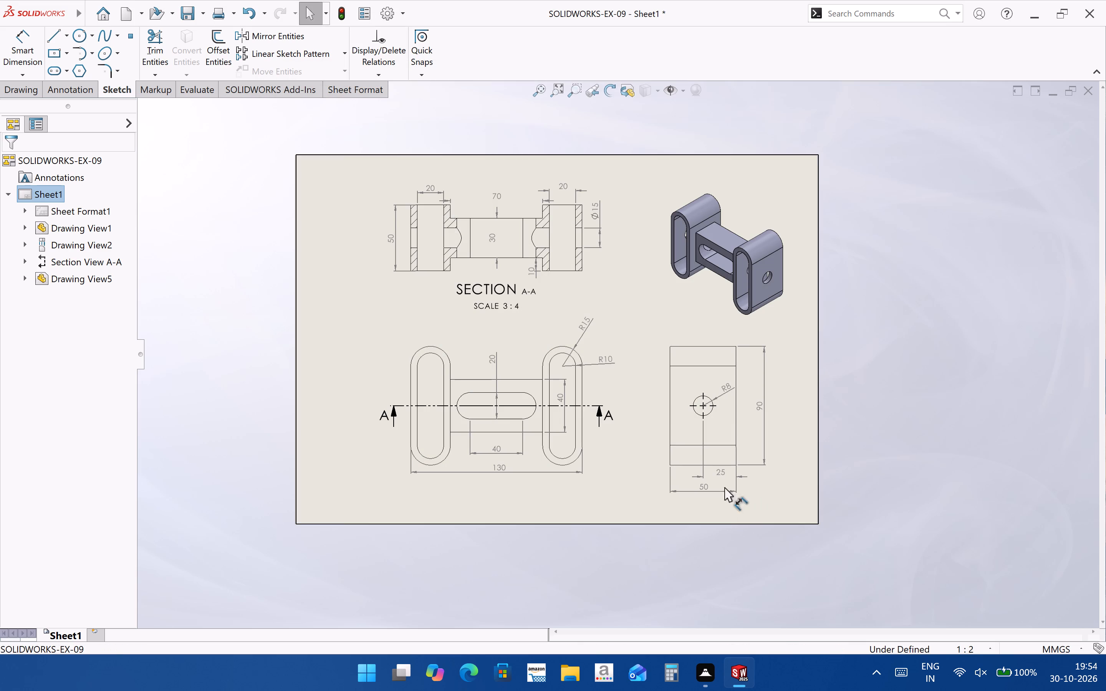
Set the document's linear dimensions back to horizontal text with broken leaders and apply the setting.
scroll(651, 453, down, 2)
scroll(652, 484, up, 1)
scroll(483, 164, down, 2)
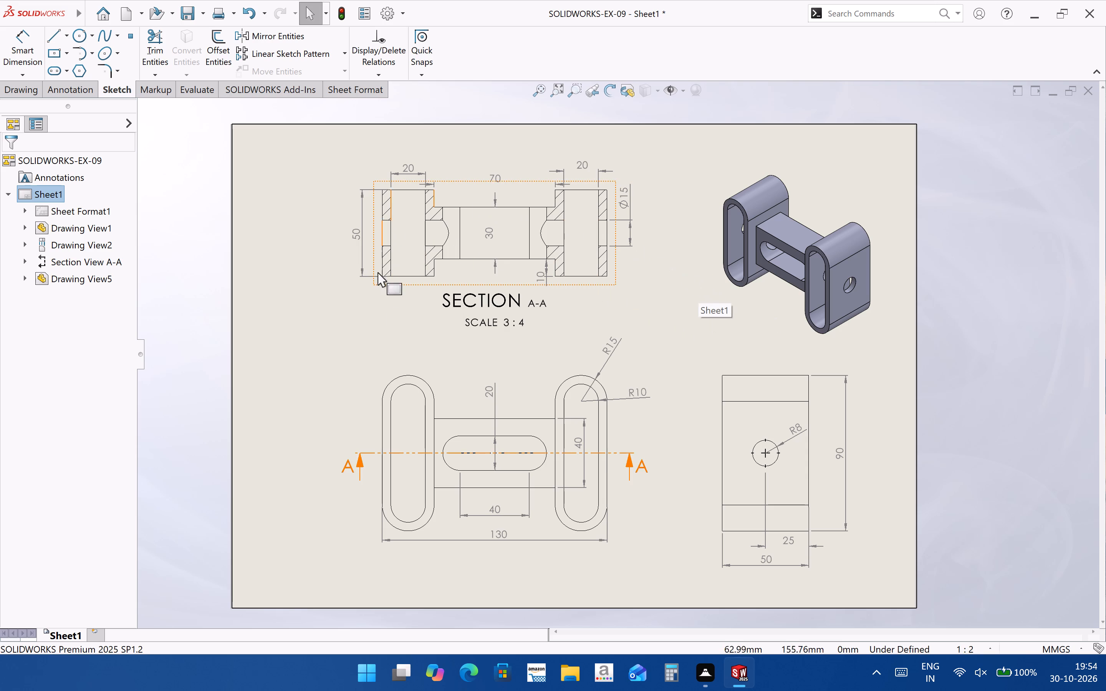
scroll(593, 324, down, 2)
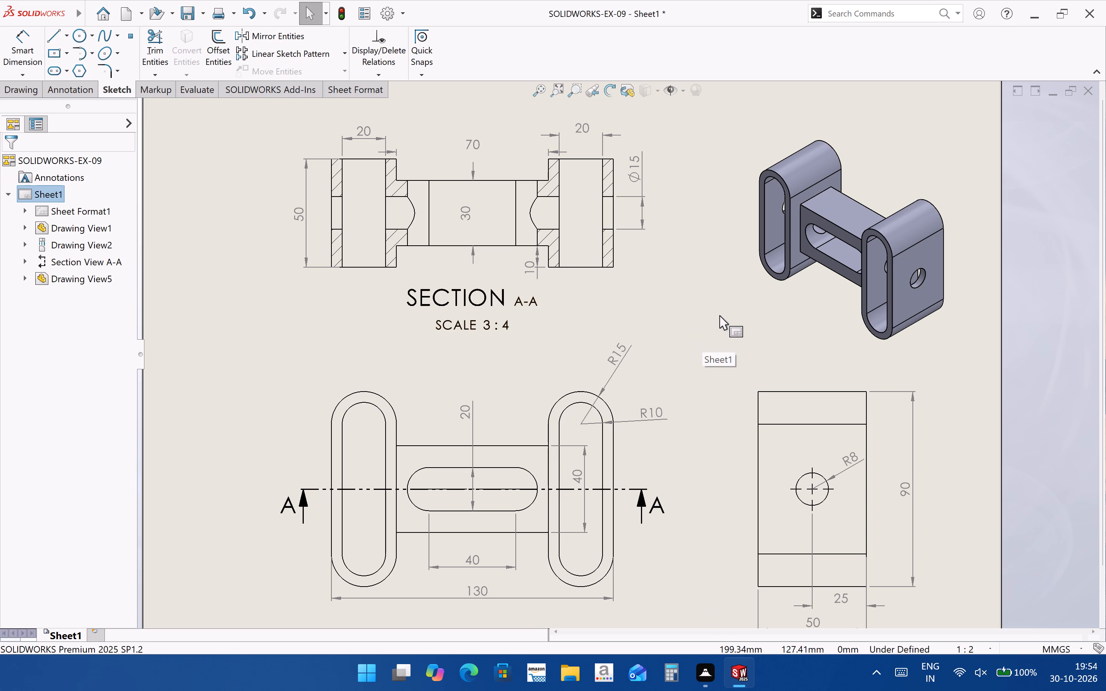
scroll(515, 310, up, 1)
click(386, 25)
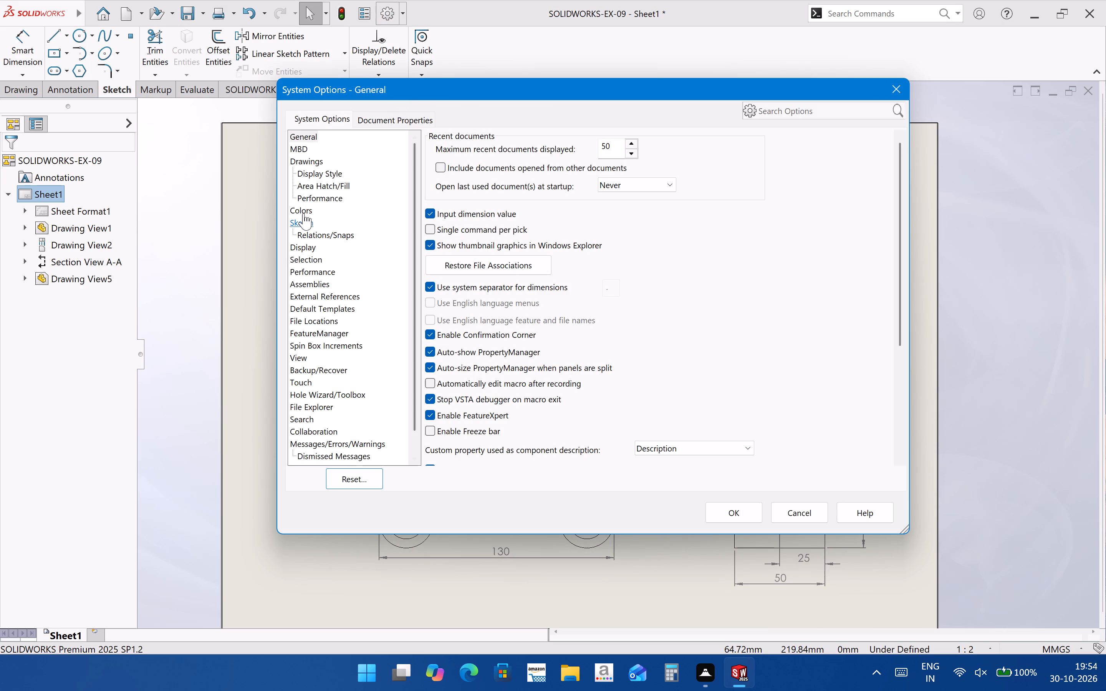
click(387, 121)
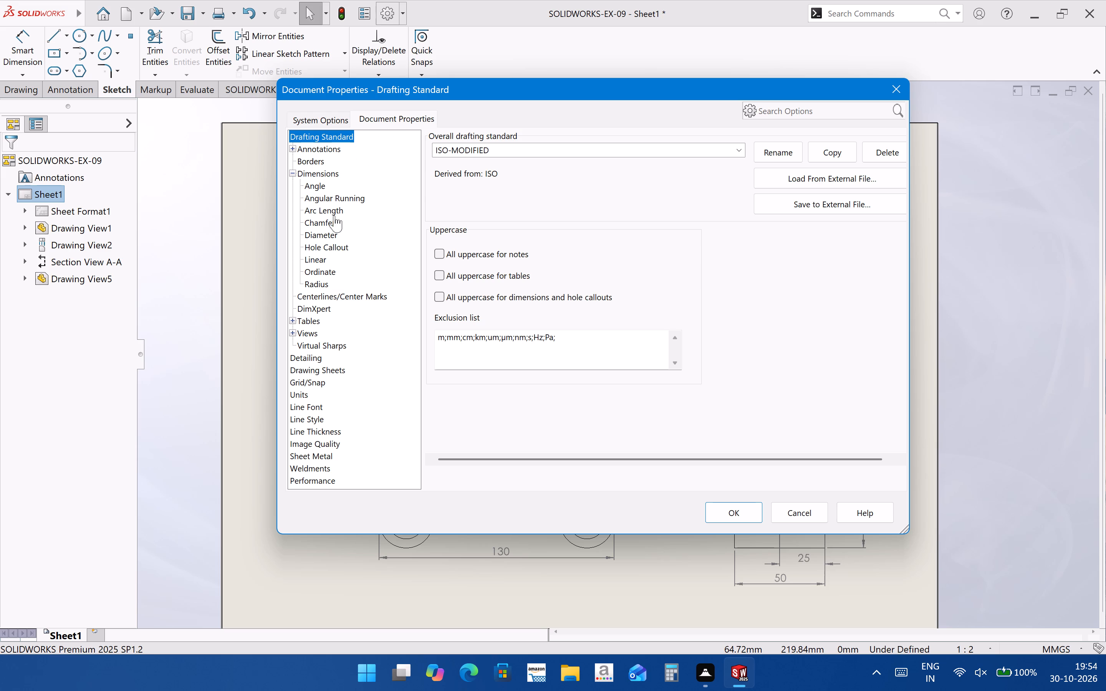
click(329, 174)
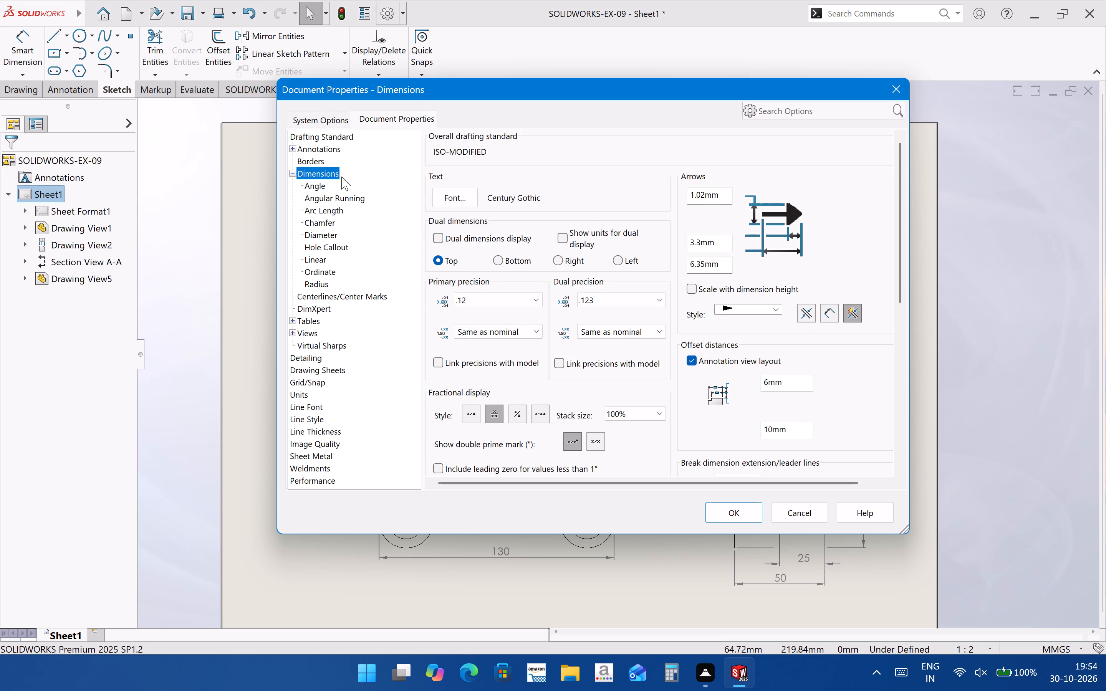
click(329, 202)
click(324, 189)
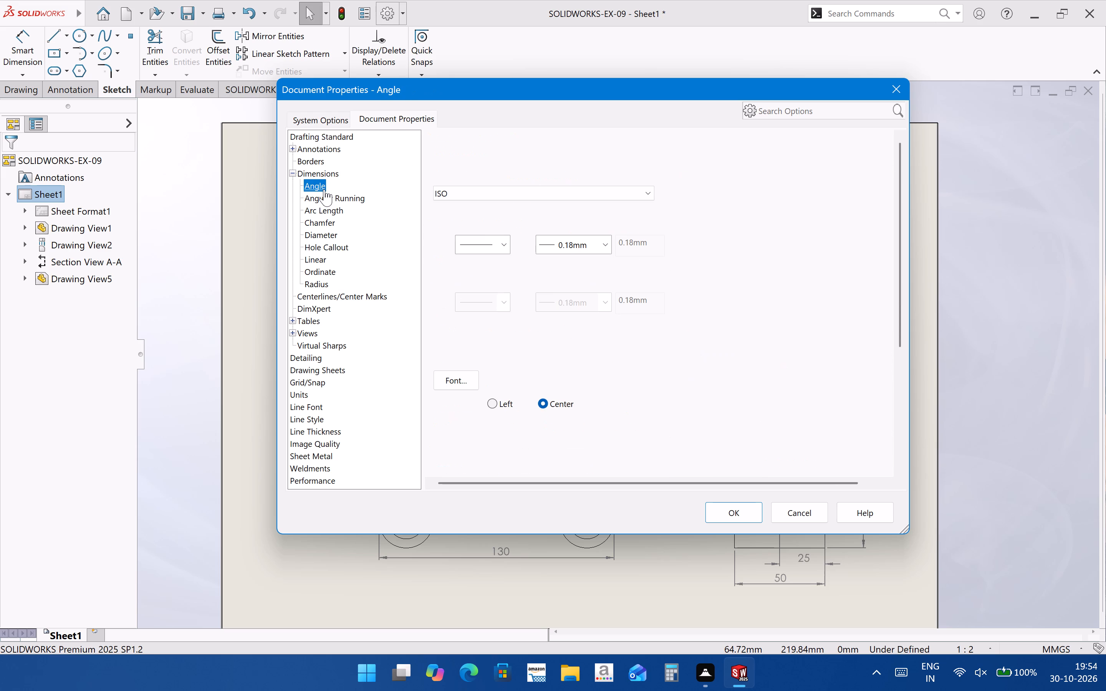
click(321, 260)
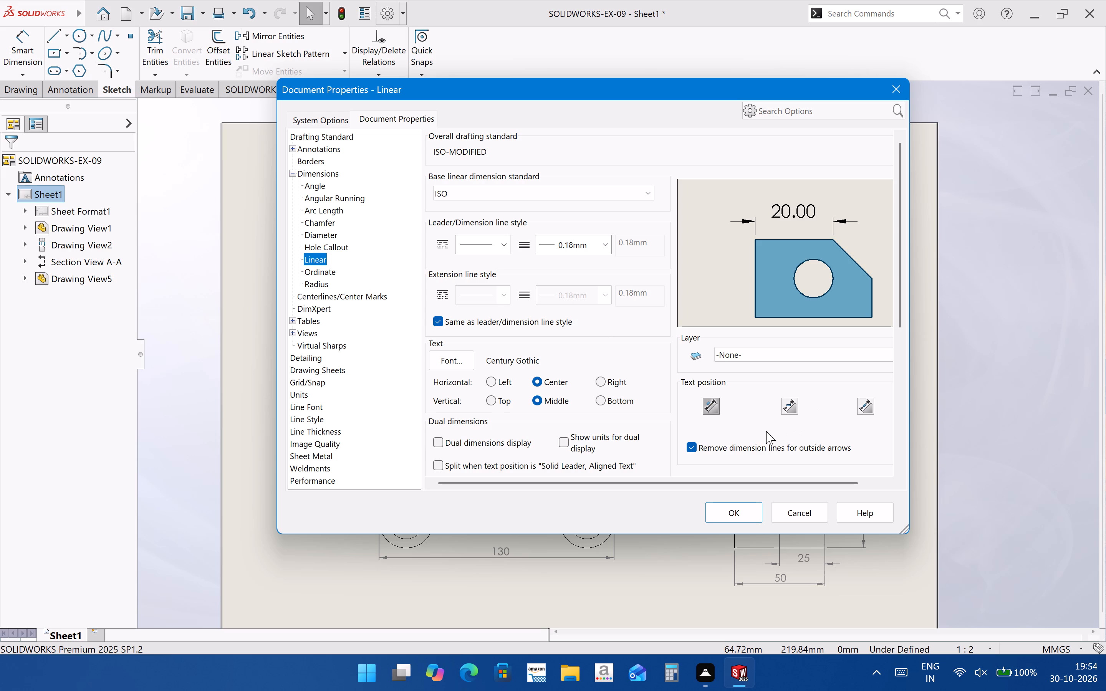
click(792, 405)
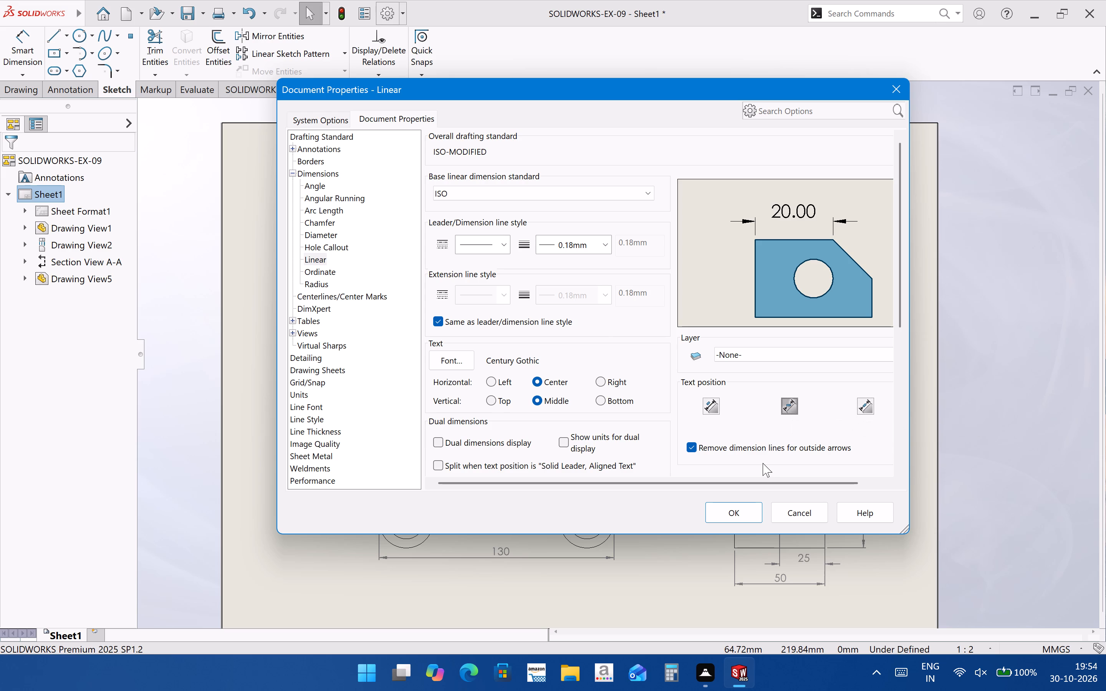
click(730, 517)
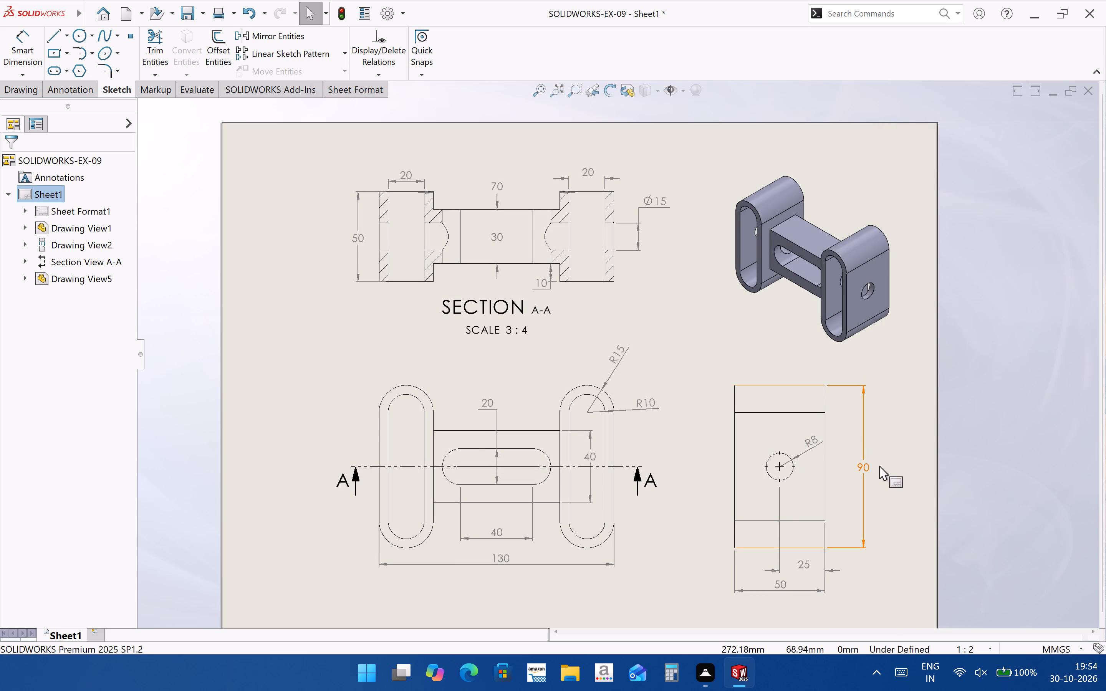
Apply centred text to the 50 mm width dimension below the right view.
scroll(644, 332, up, 1)
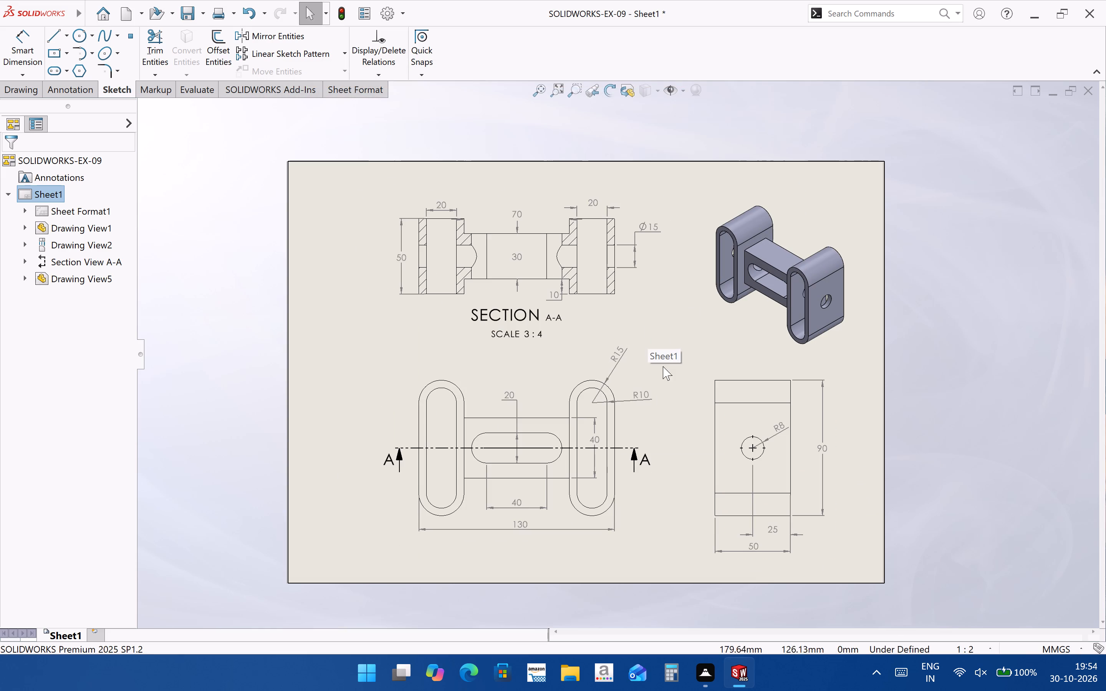
scroll(751, 569, down, 2)
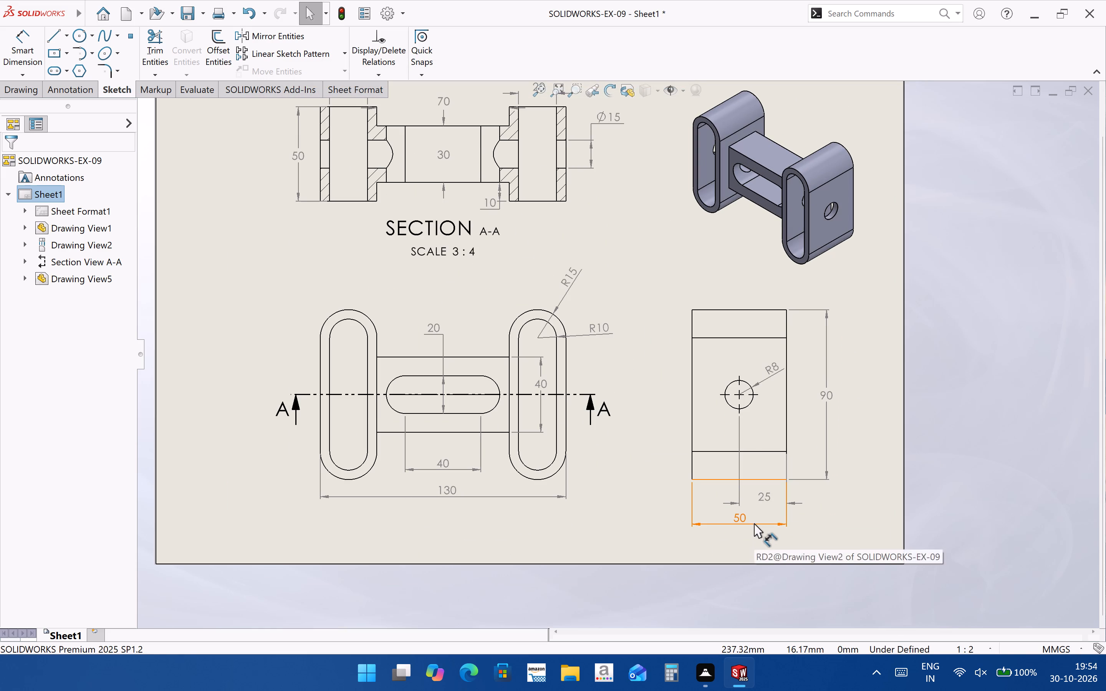
click(754, 523)
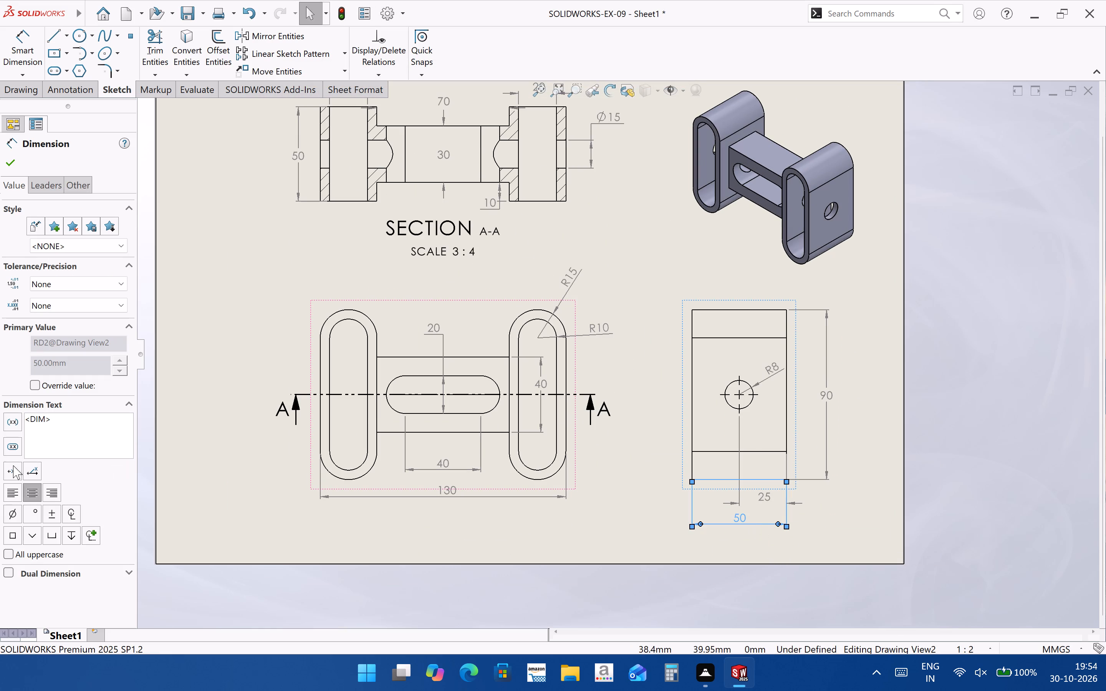
click(16, 466)
click(654, 517)
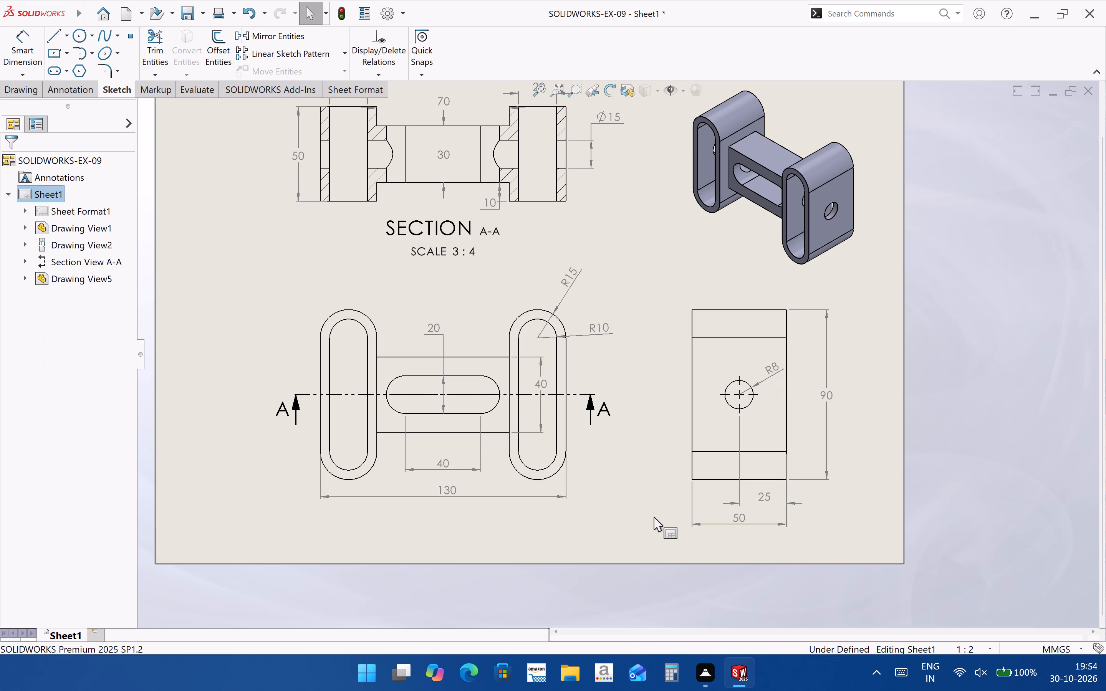
Check the linear dimension text position in the document properties with the front and right views selected.
scroll(647, 515, up, 3)
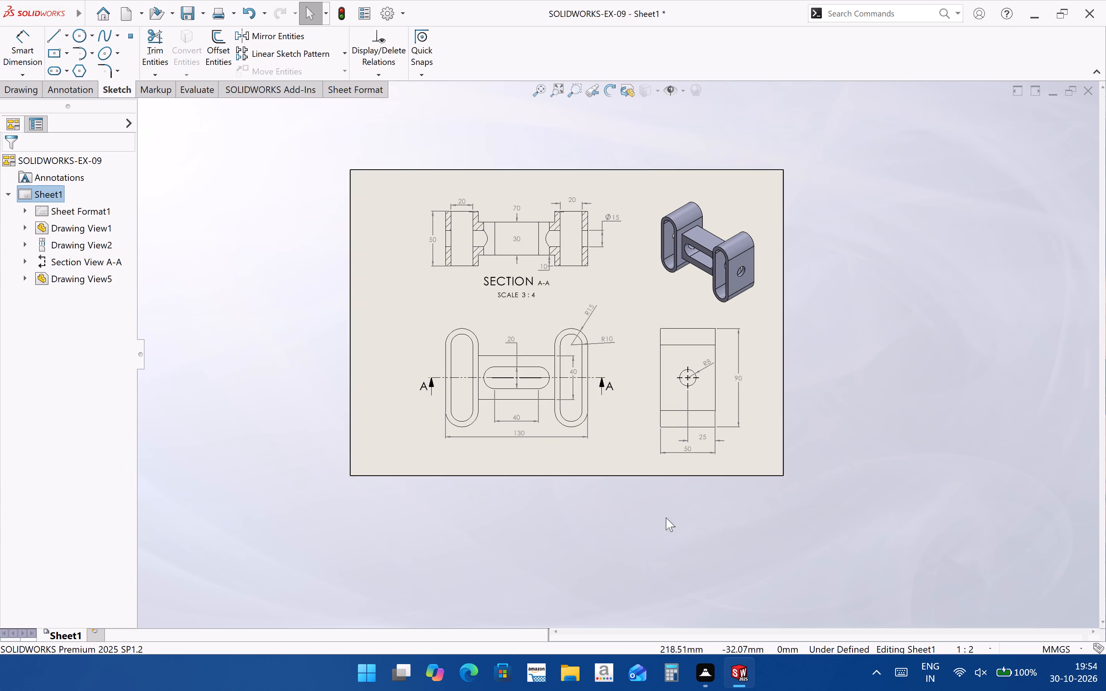
scroll(576, 316, down, 1)
scroll(551, 232, down, 2)
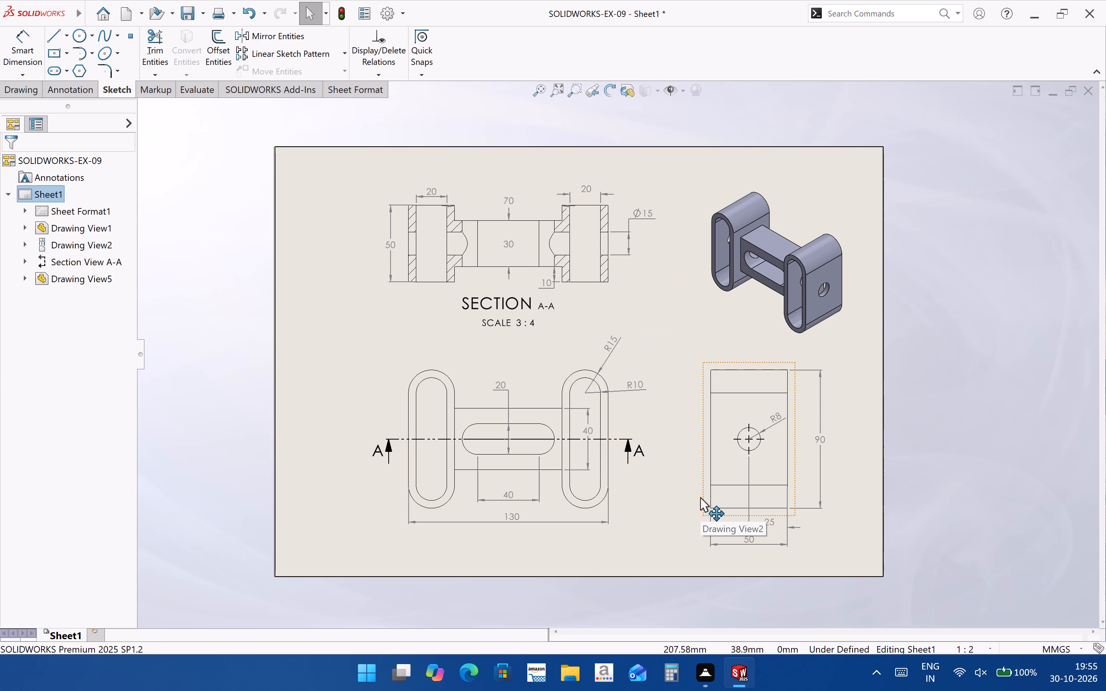
click(613, 480)
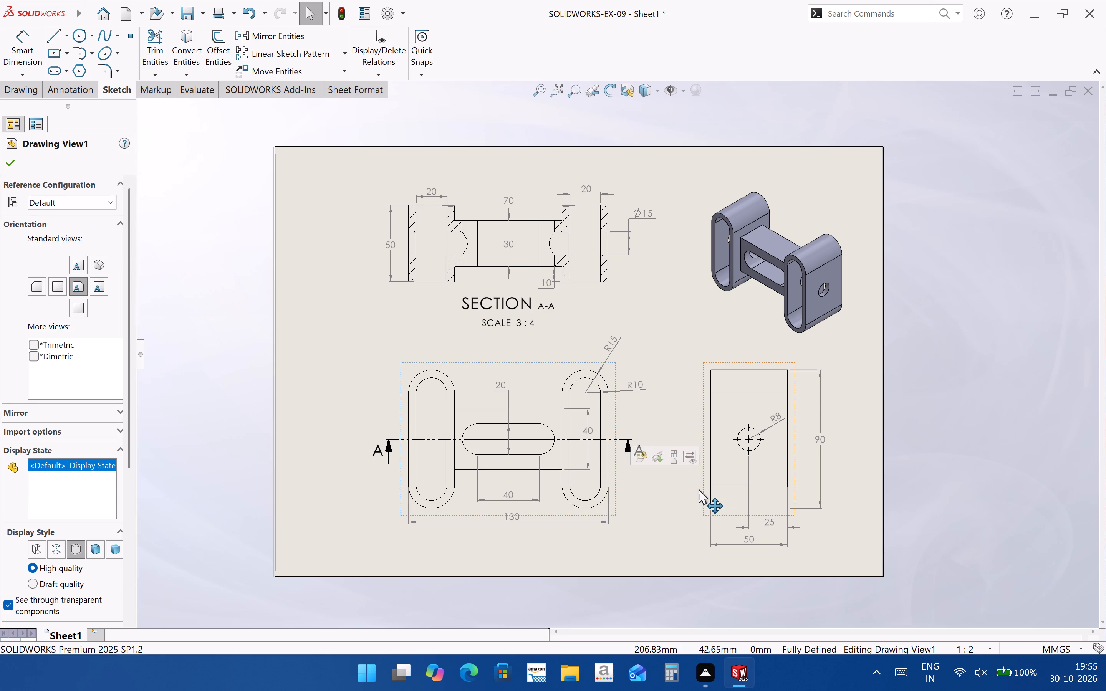
ctrl+click(699, 489)
click(381, 7)
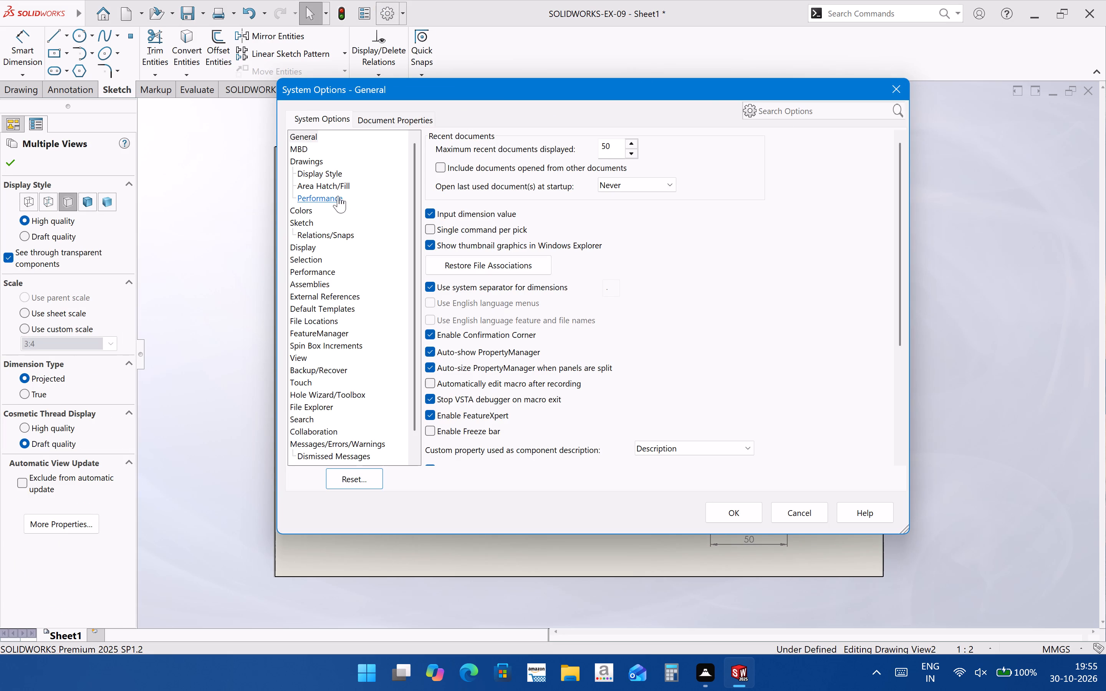
click(369, 123)
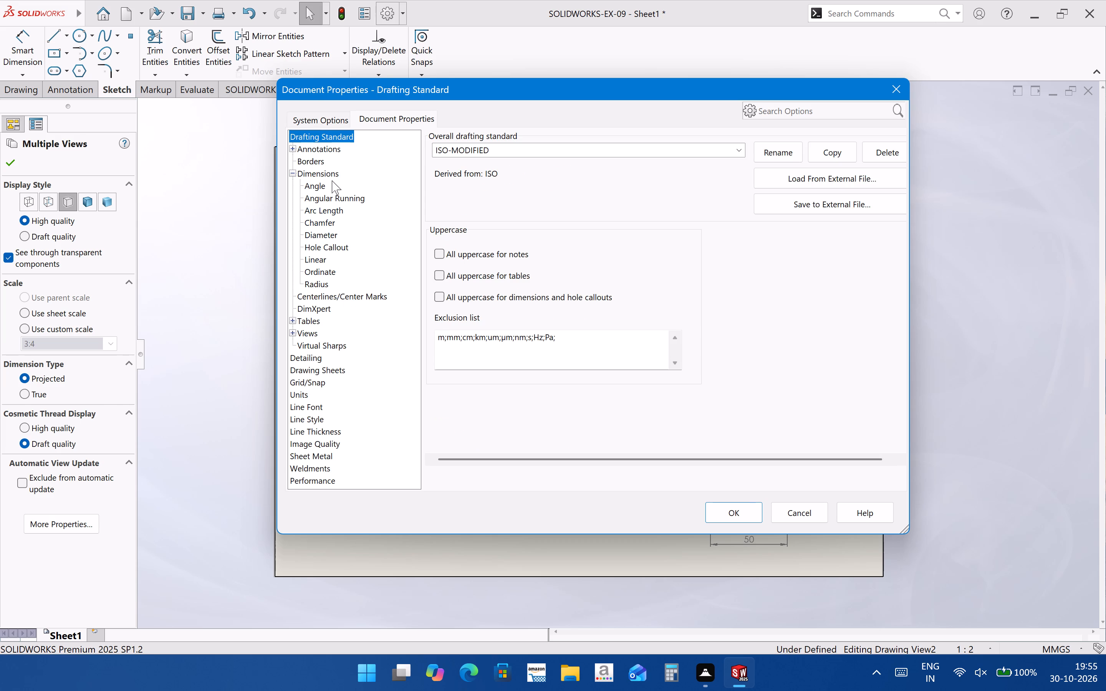
click(324, 261)
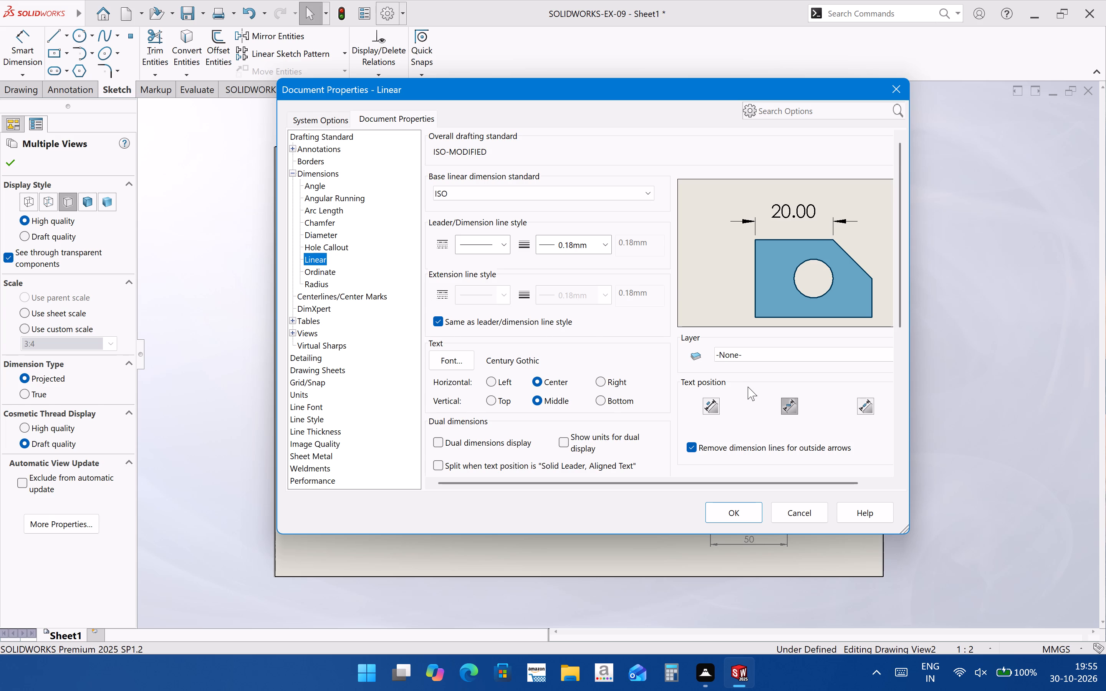
scroll(748, 387, down, 2)
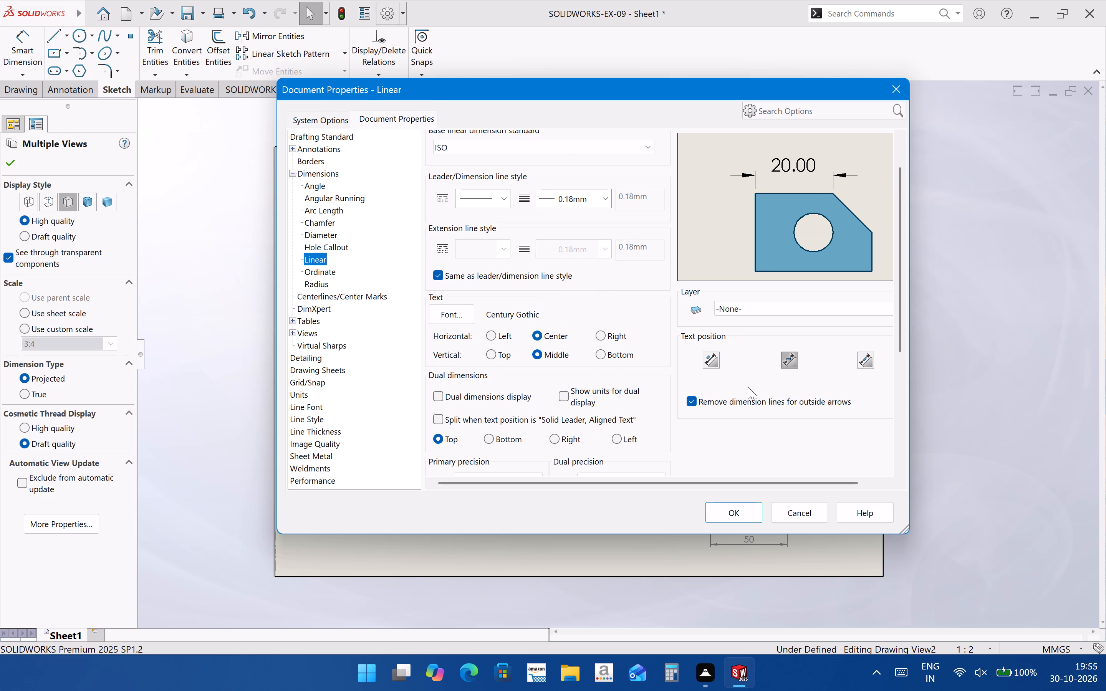
click(748, 517)
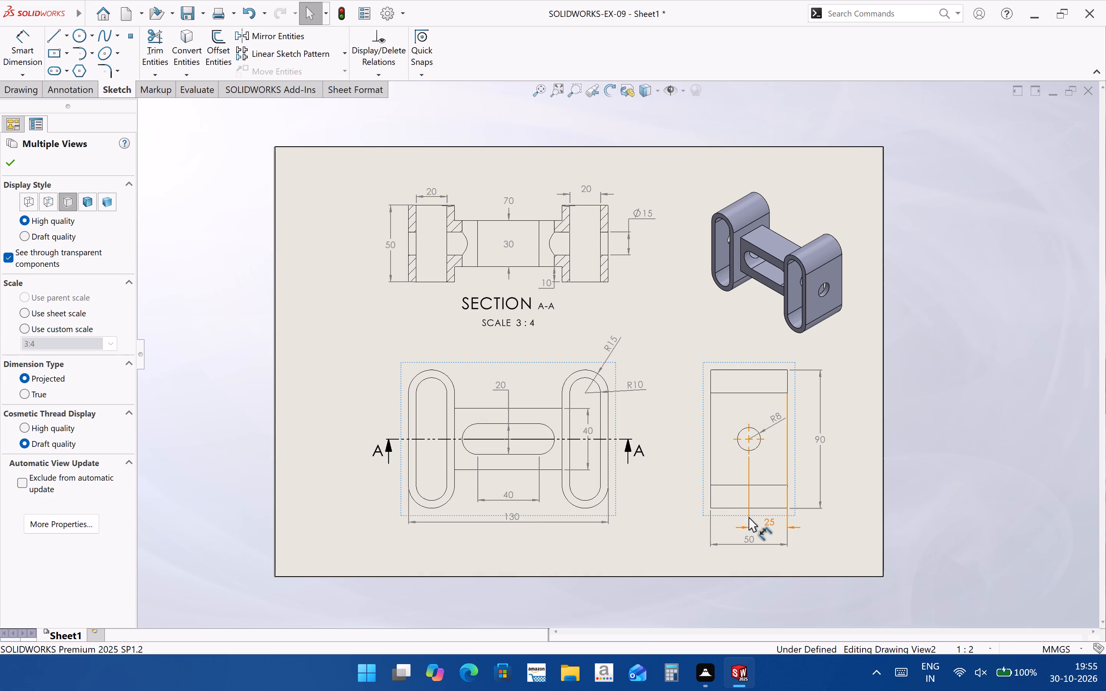
click(856, 552)
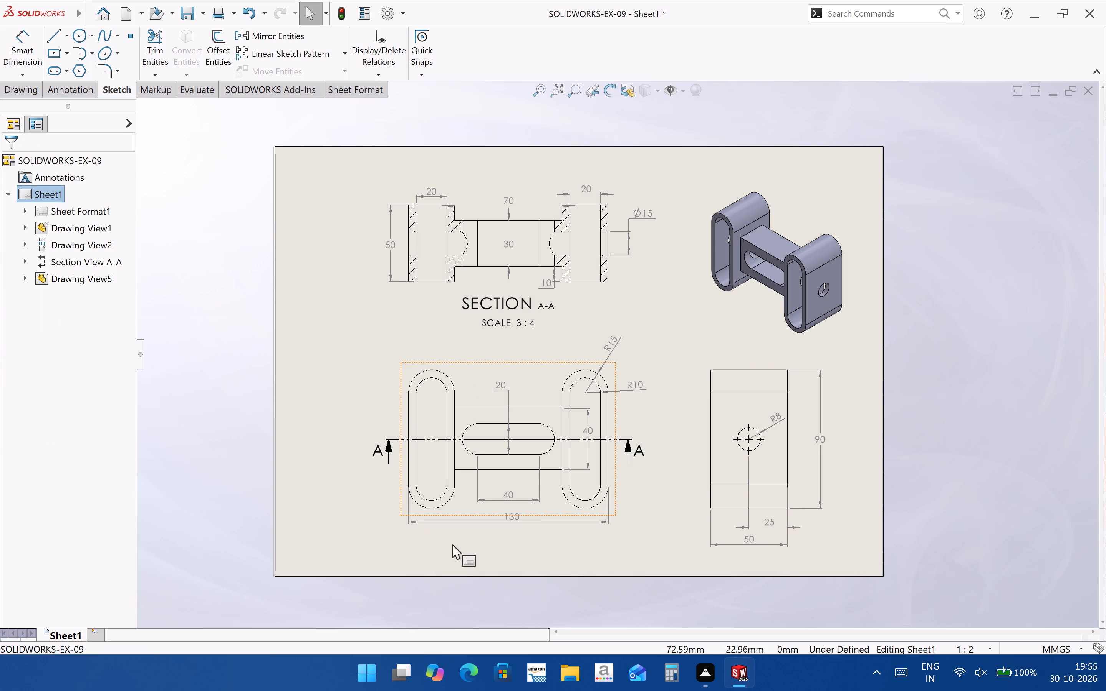
Delete the front view's 130 mm overall width dimension and dimension the overall width again below the view.
click(514, 521)
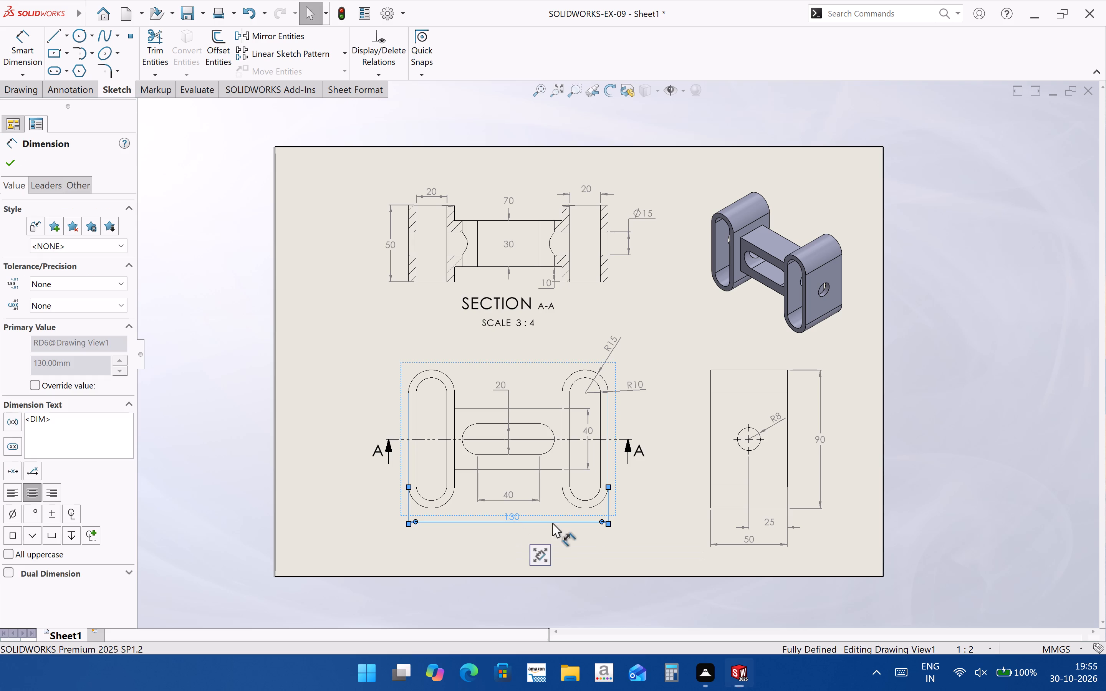
key(Delete)
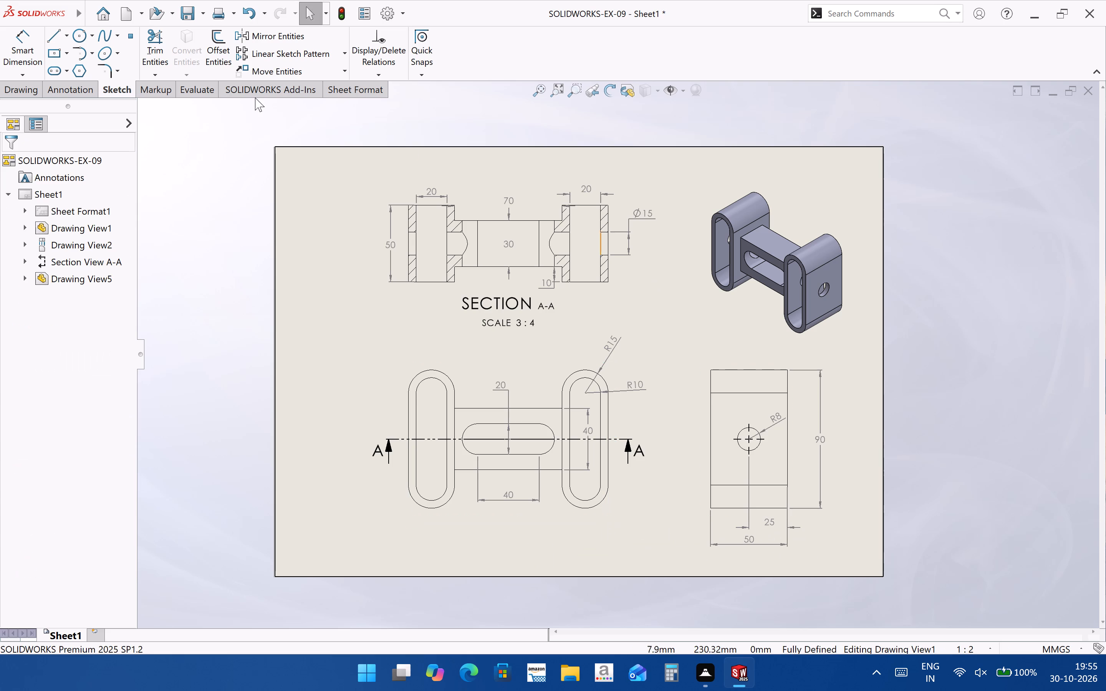
click(68, 90)
click(16, 60)
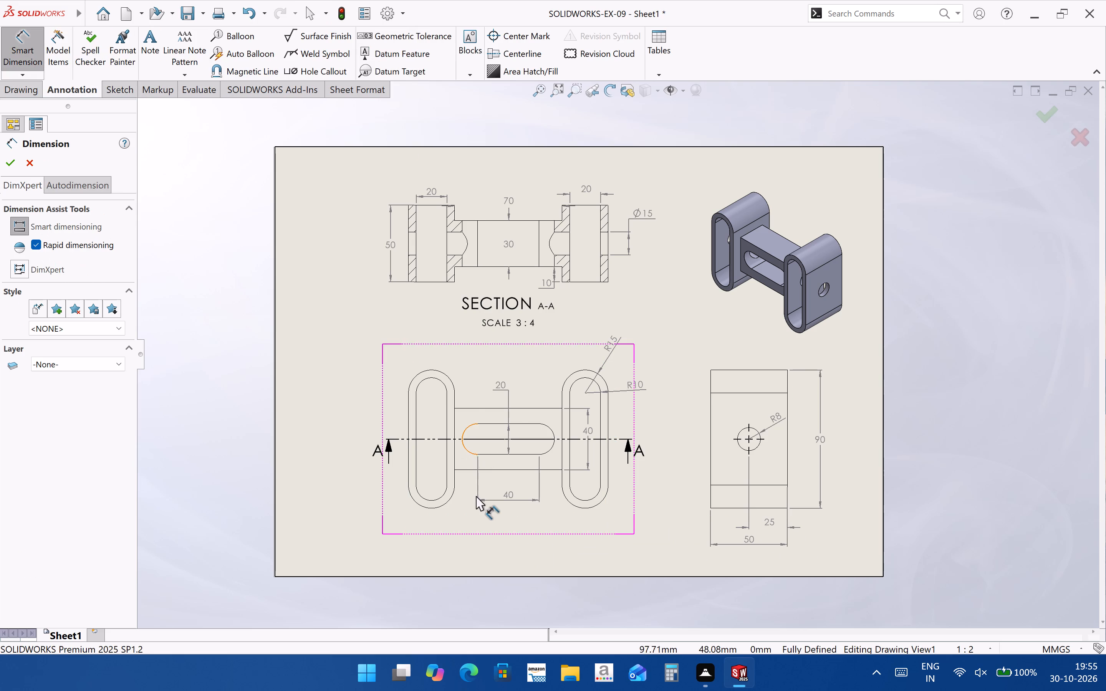
scroll(477, 497, down, 1)
click(406, 451)
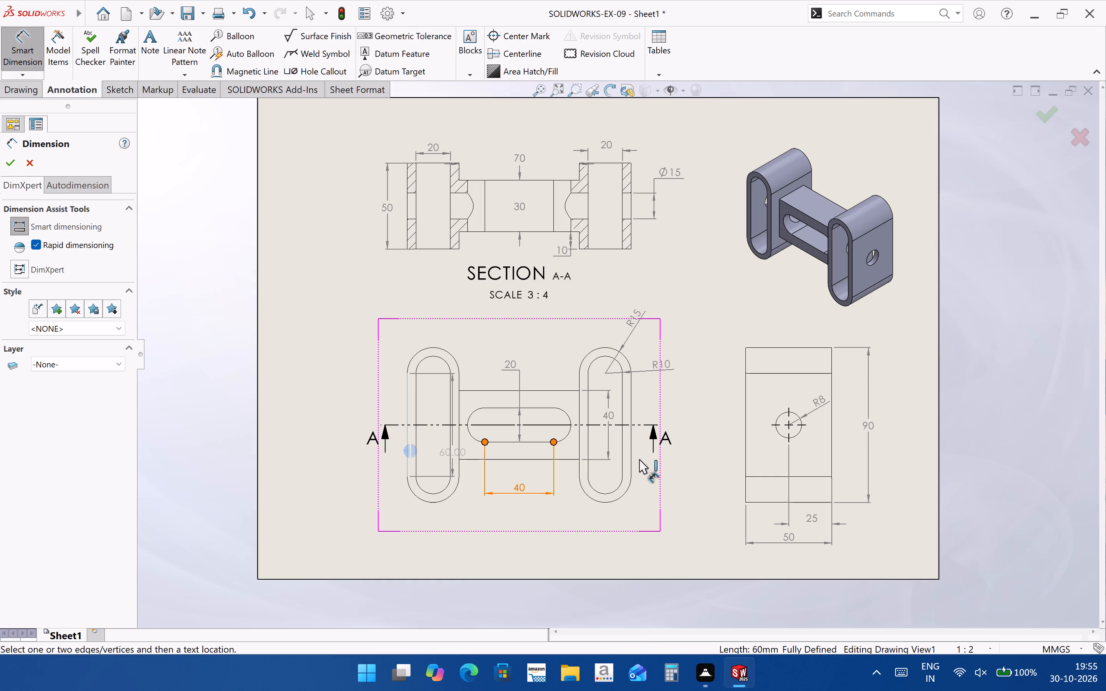
click(631, 453)
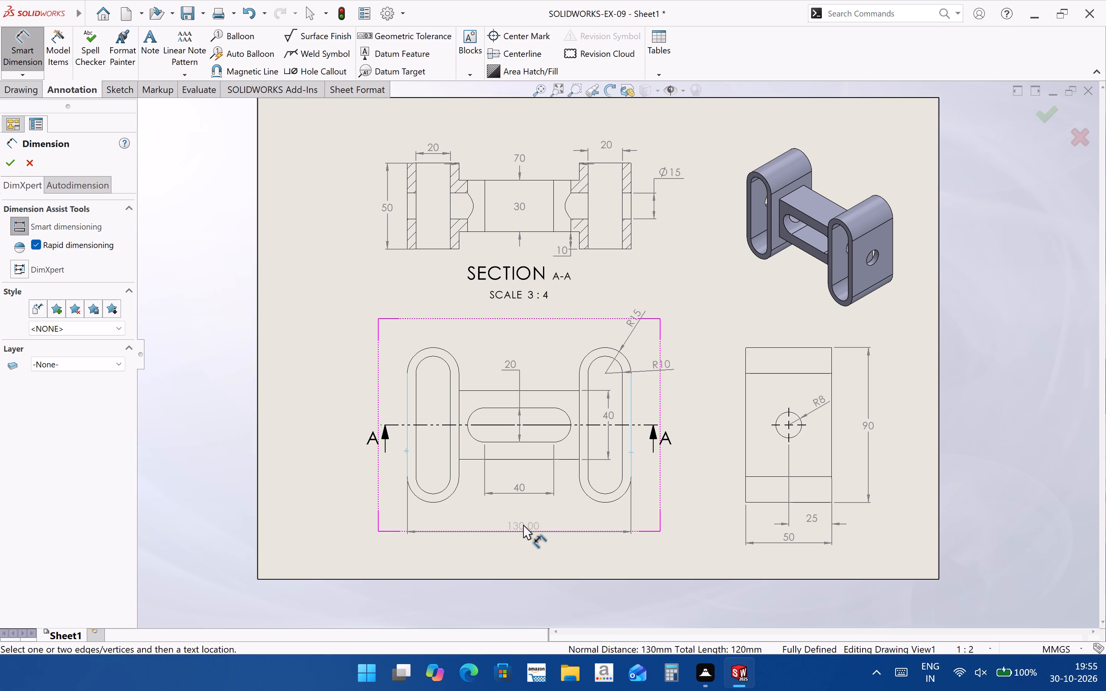
click(524, 523)
click(706, 544)
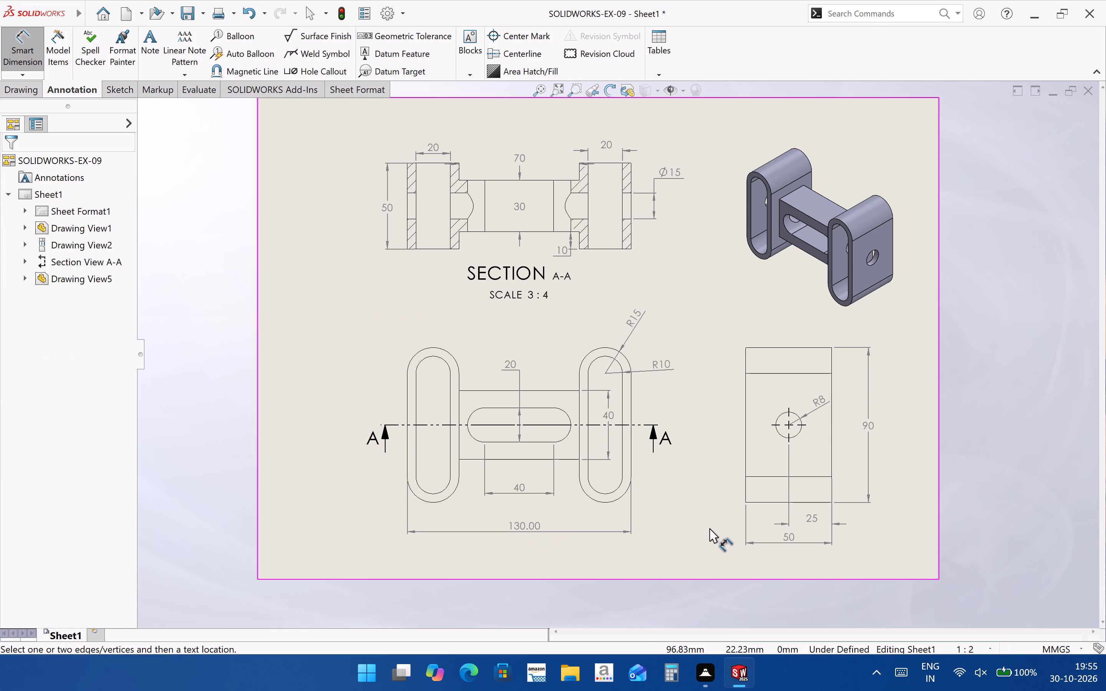
key(Escape)
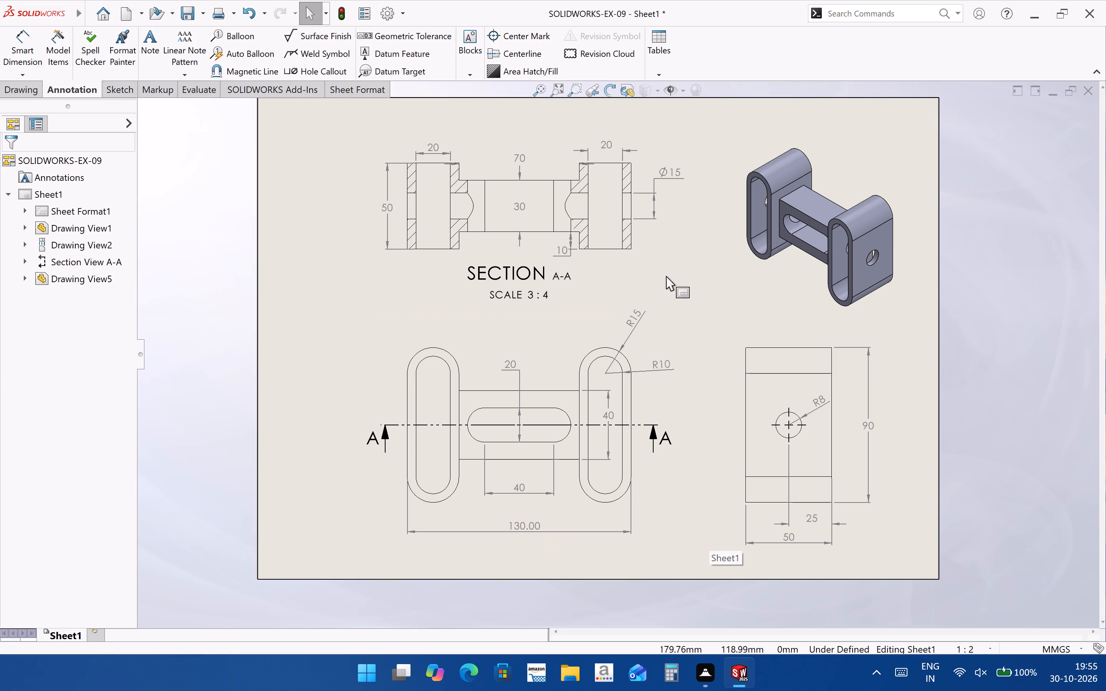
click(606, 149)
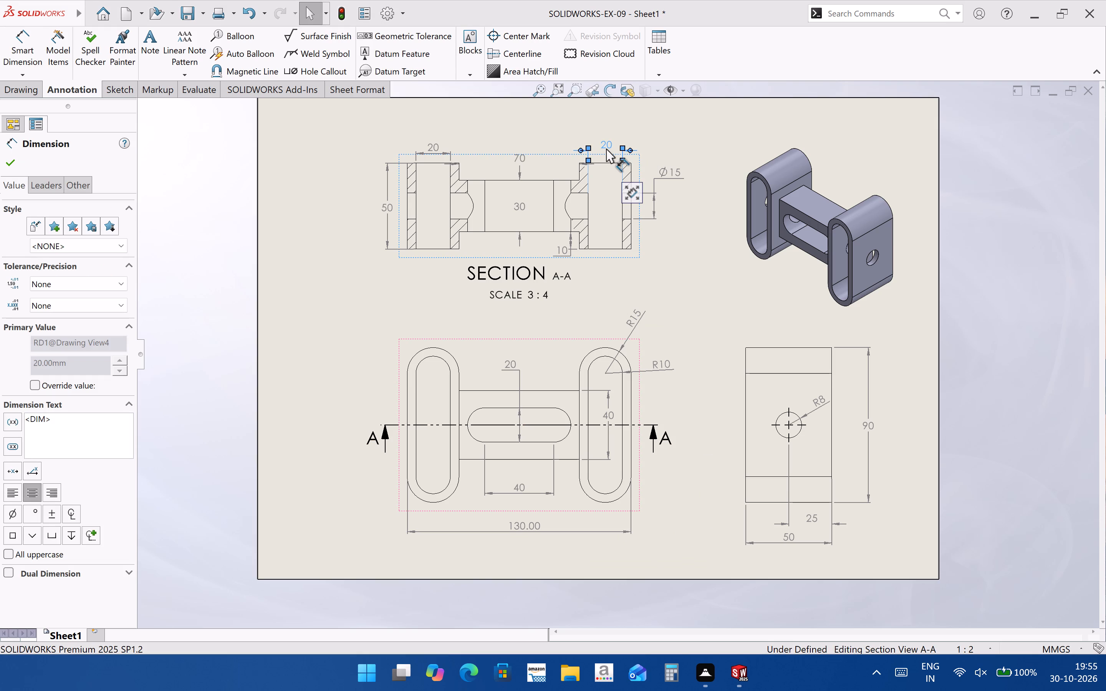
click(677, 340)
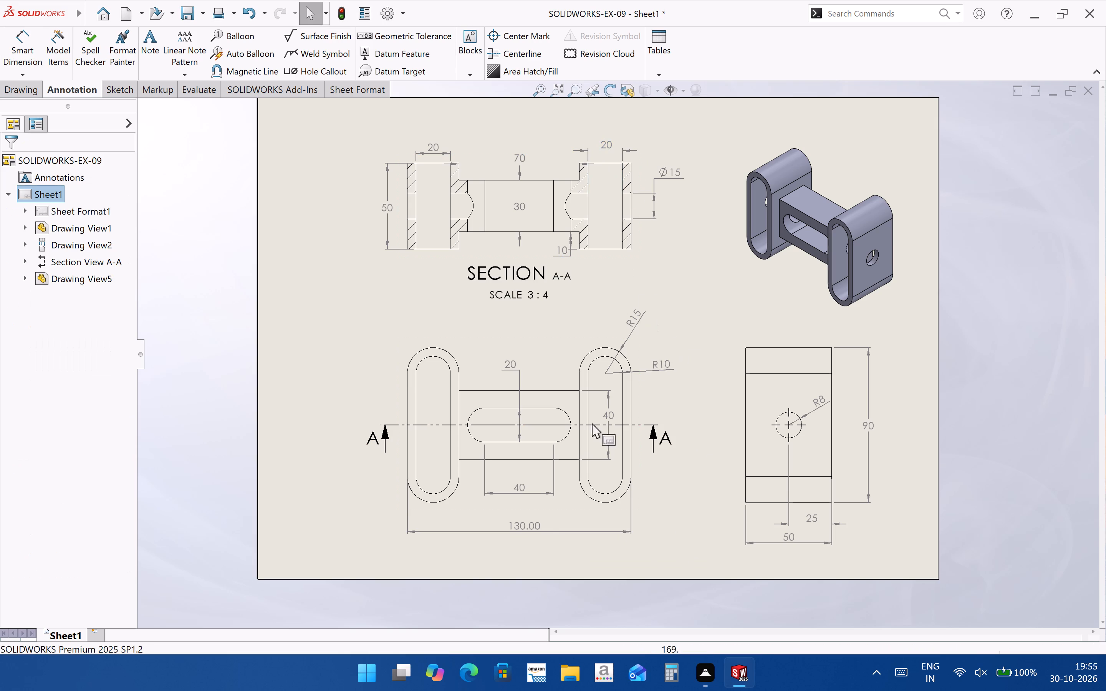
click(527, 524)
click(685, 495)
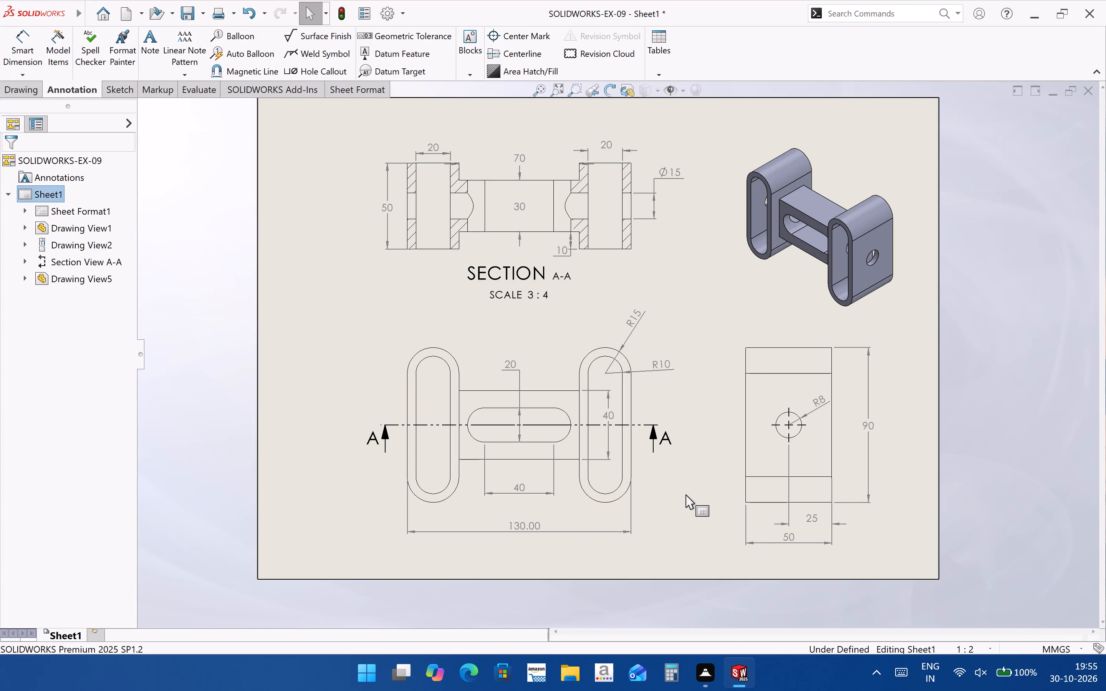
Examine the annotation, border and general dimension settings in the document properties.
click(391, 6)
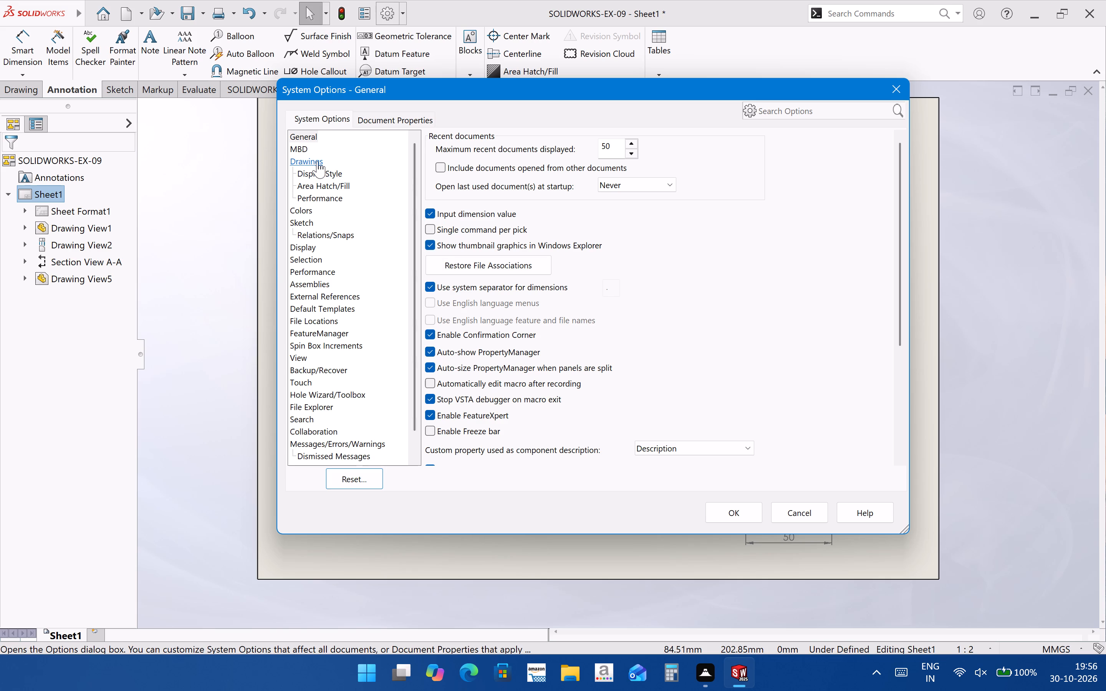
click(367, 130)
click(373, 126)
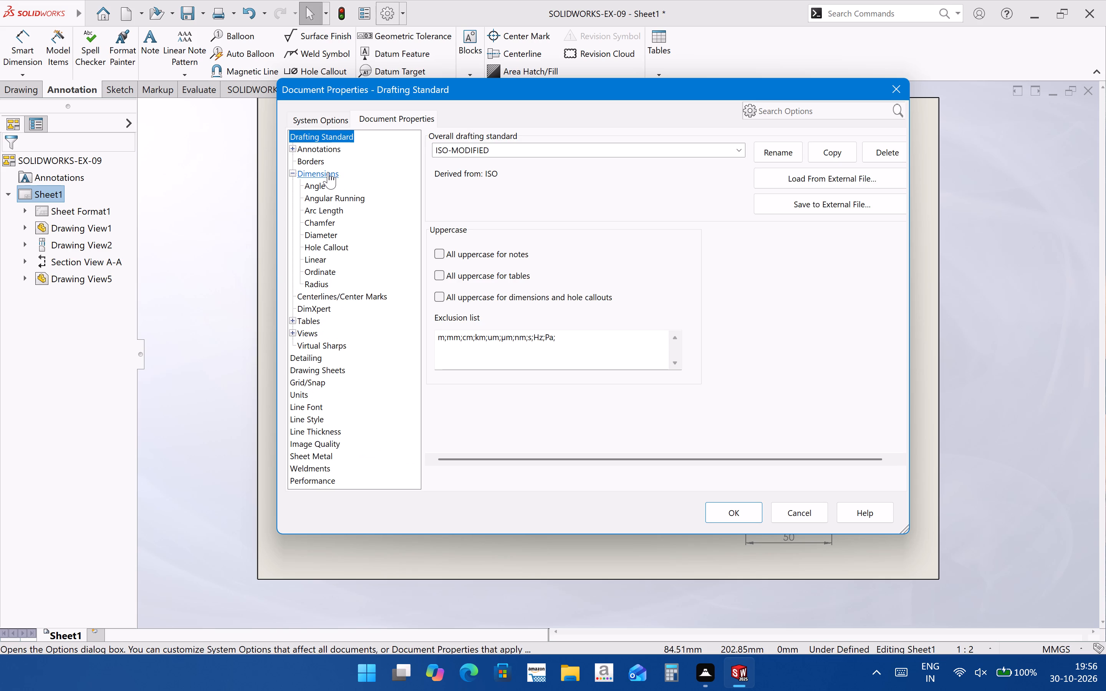
click(328, 172)
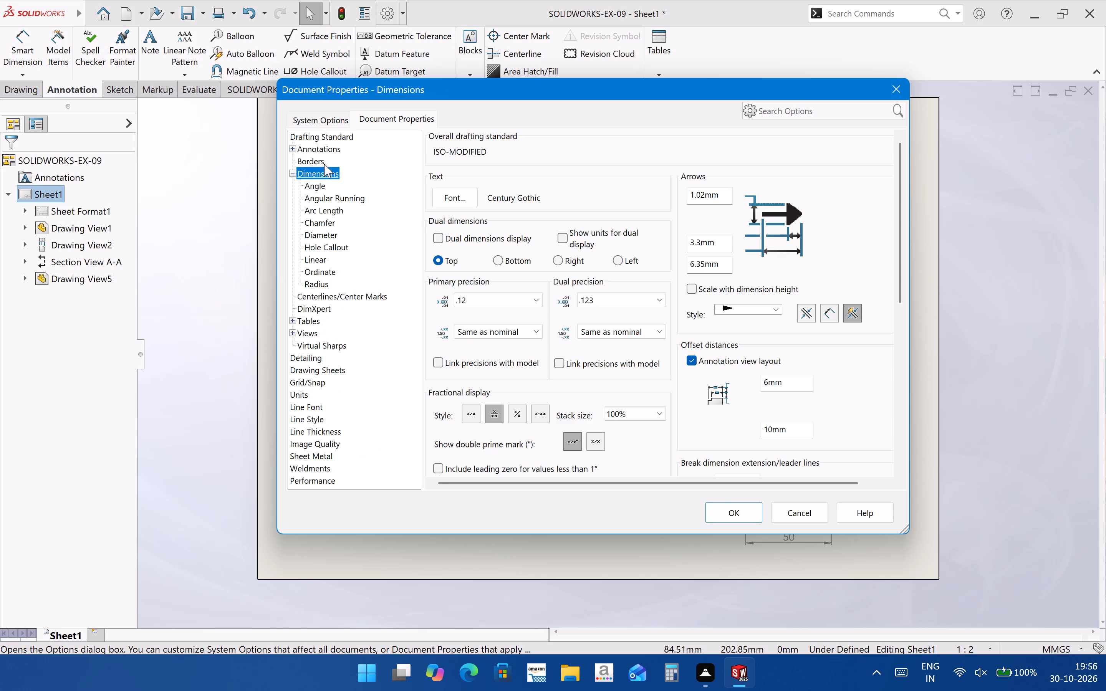
click(322, 154)
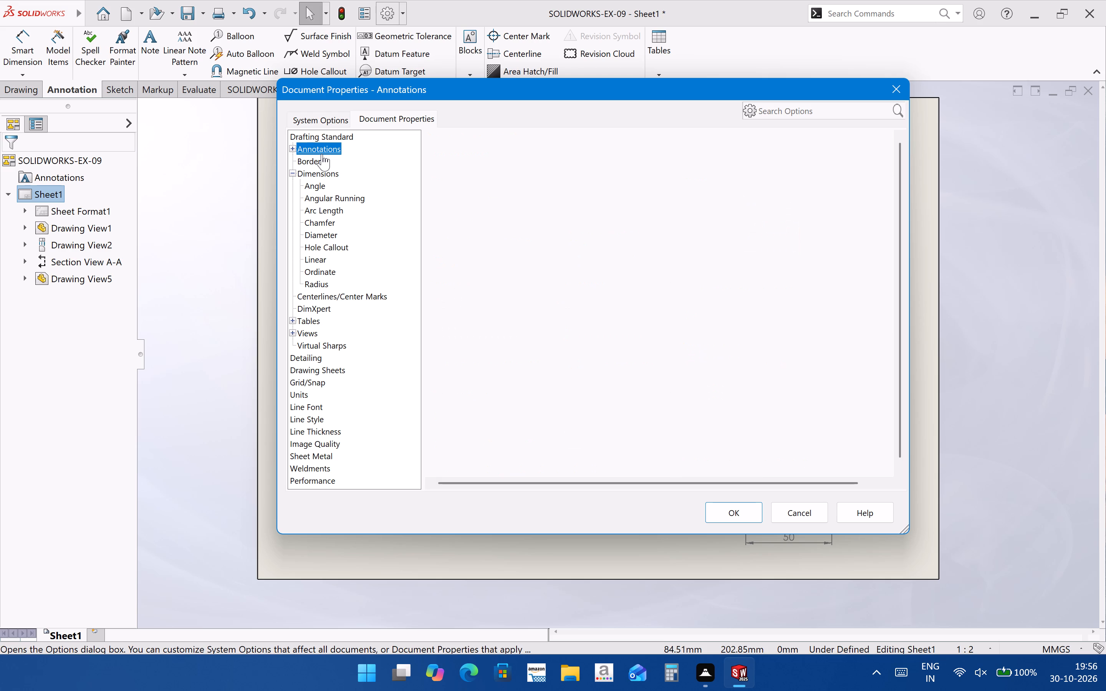
click(320, 160)
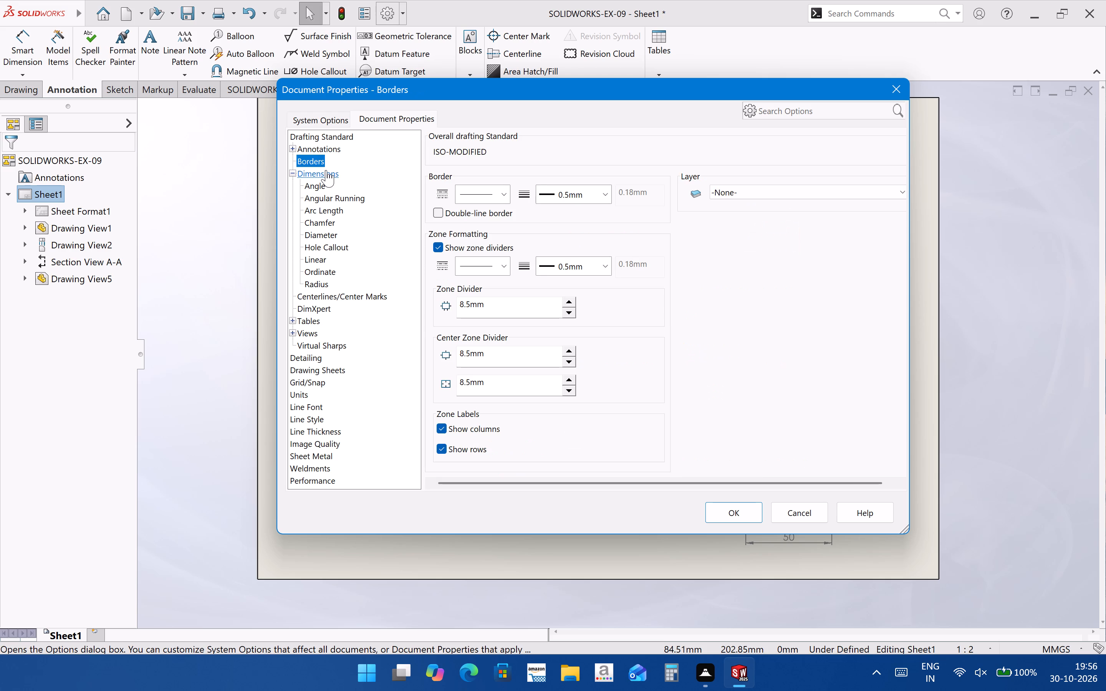
click(326, 170)
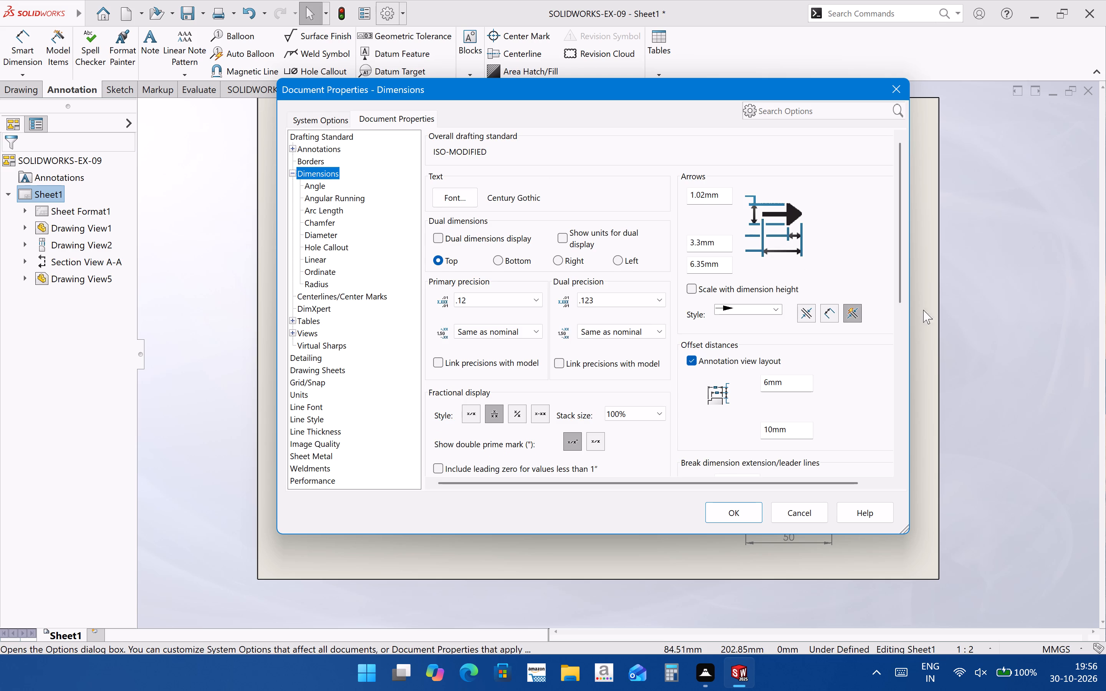
drag(892, 293, 891, 305)
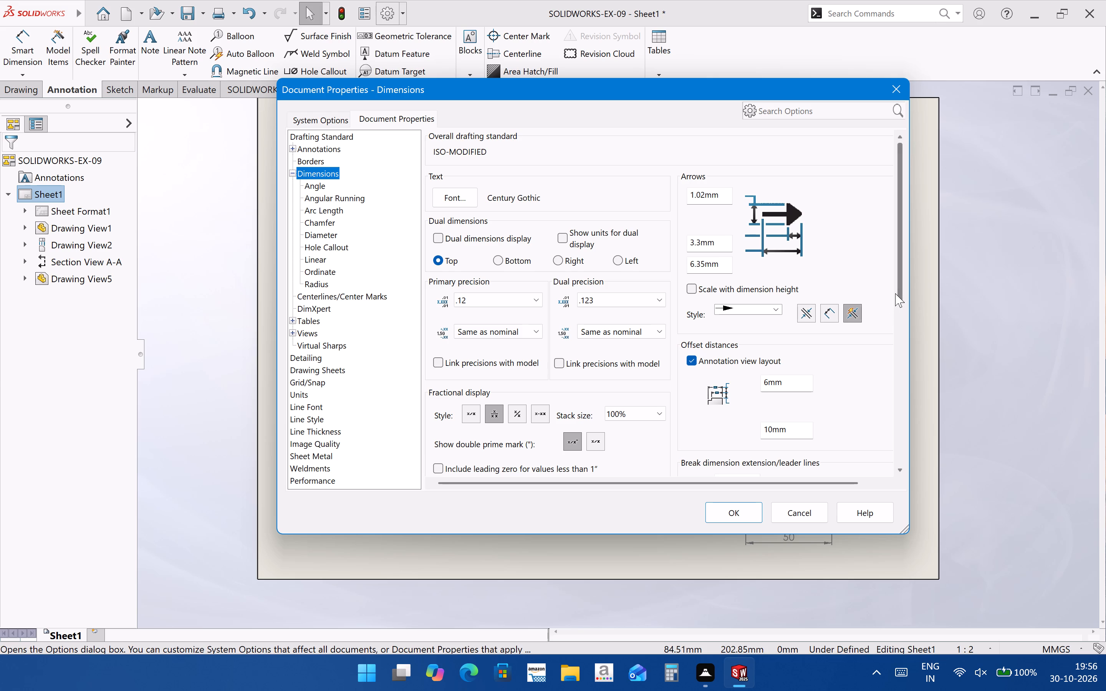
drag(894, 293, 893, 296)
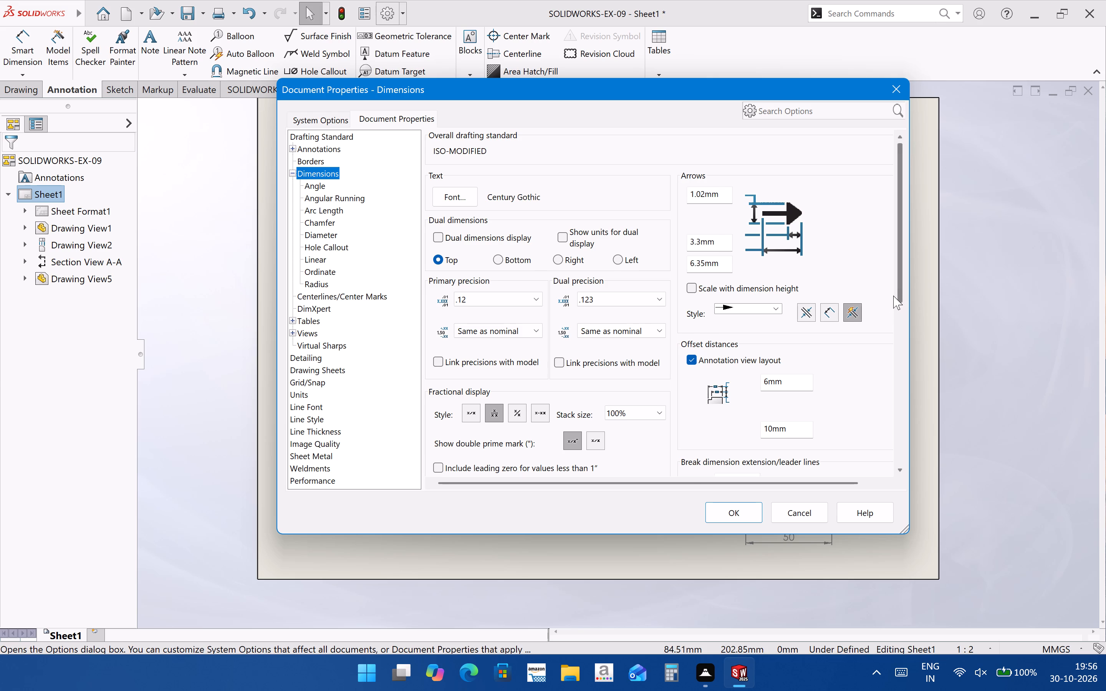
drag(893, 296, 887, 355)
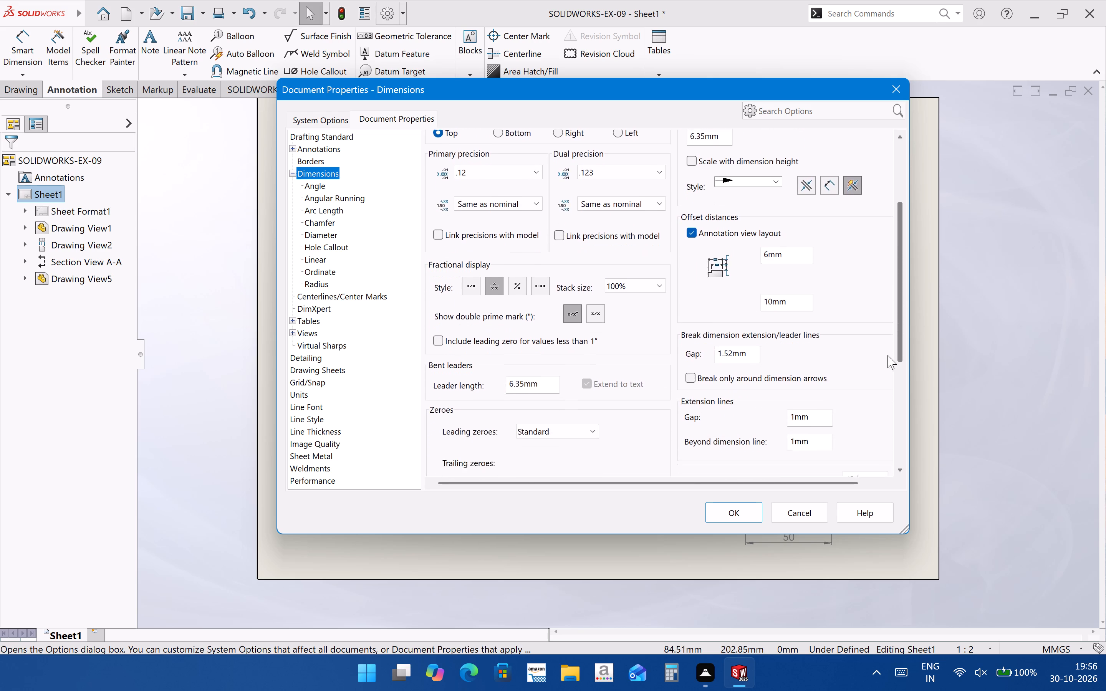
drag(887, 355, 880, 439)
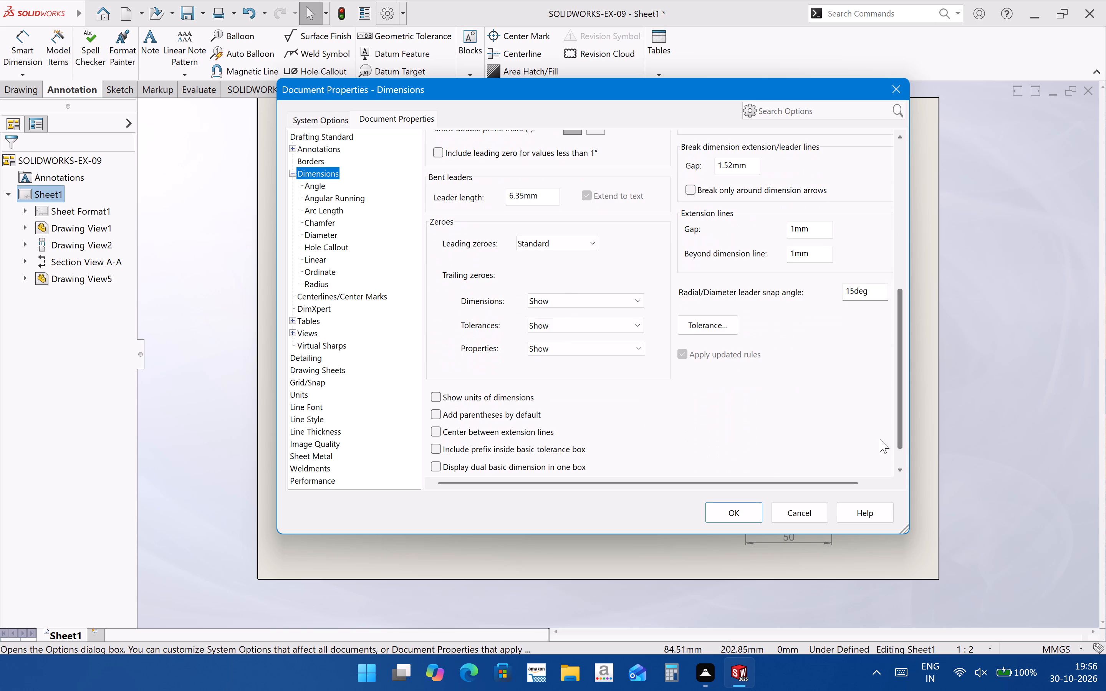
drag(880, 439, 880, 455)
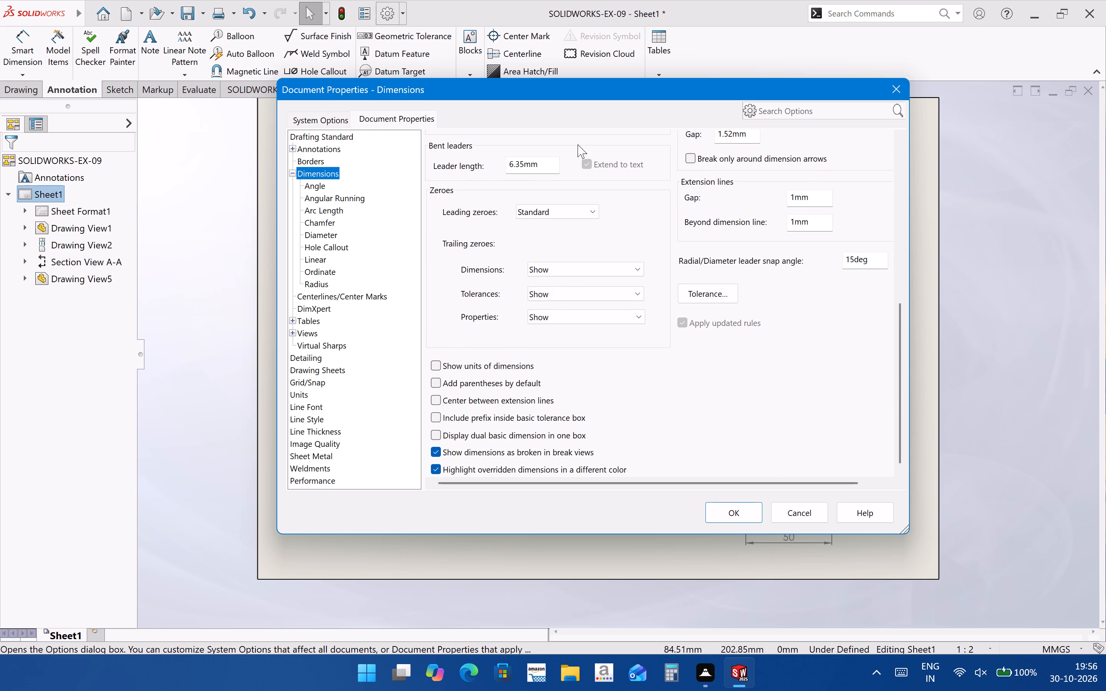
Examine the angle, angular running, arc length and chamfer dimension settings in the document properties.
click(313, 190)
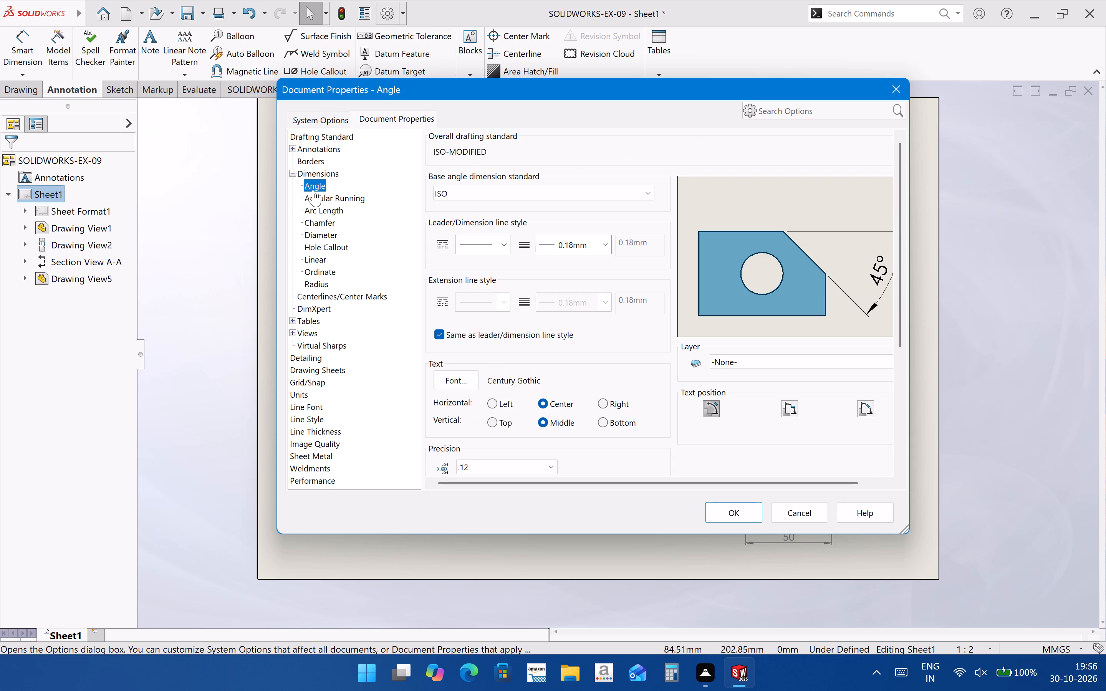
click(323, 197)
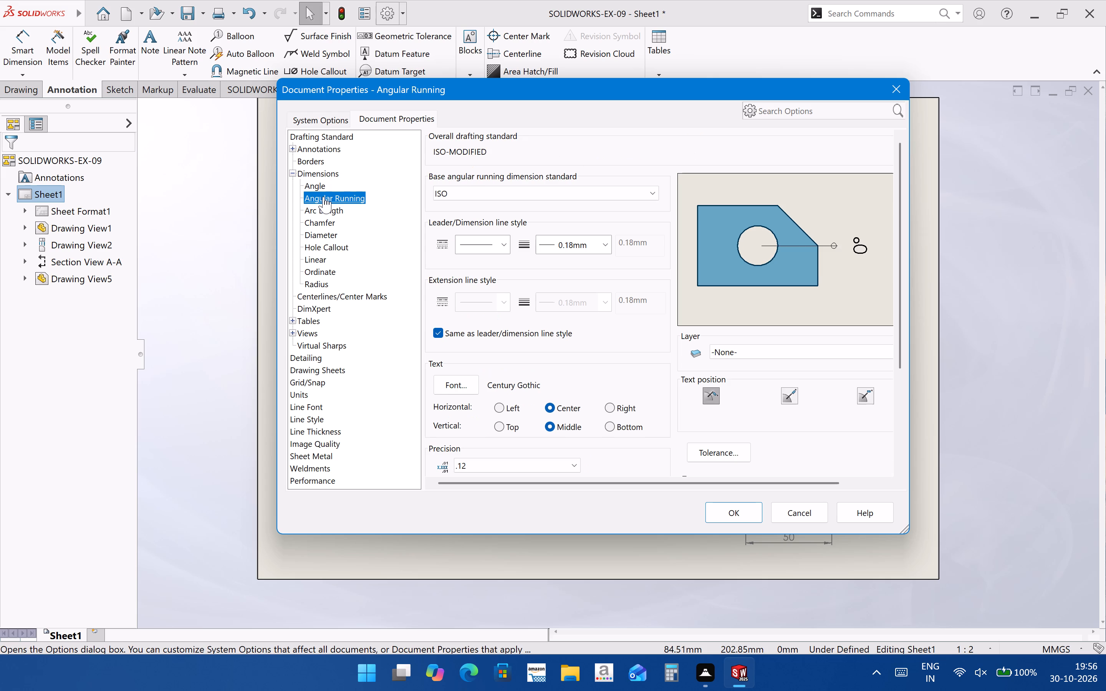
click(328, 207)
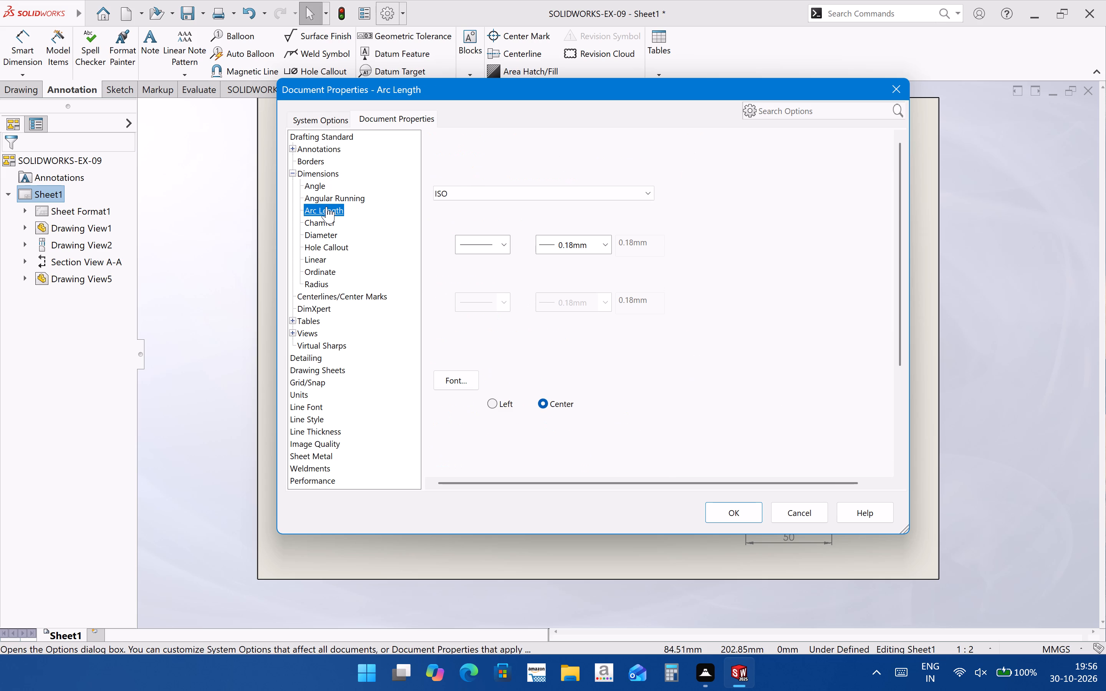
drag(902, 289, 898, 311)
click(308, 224)
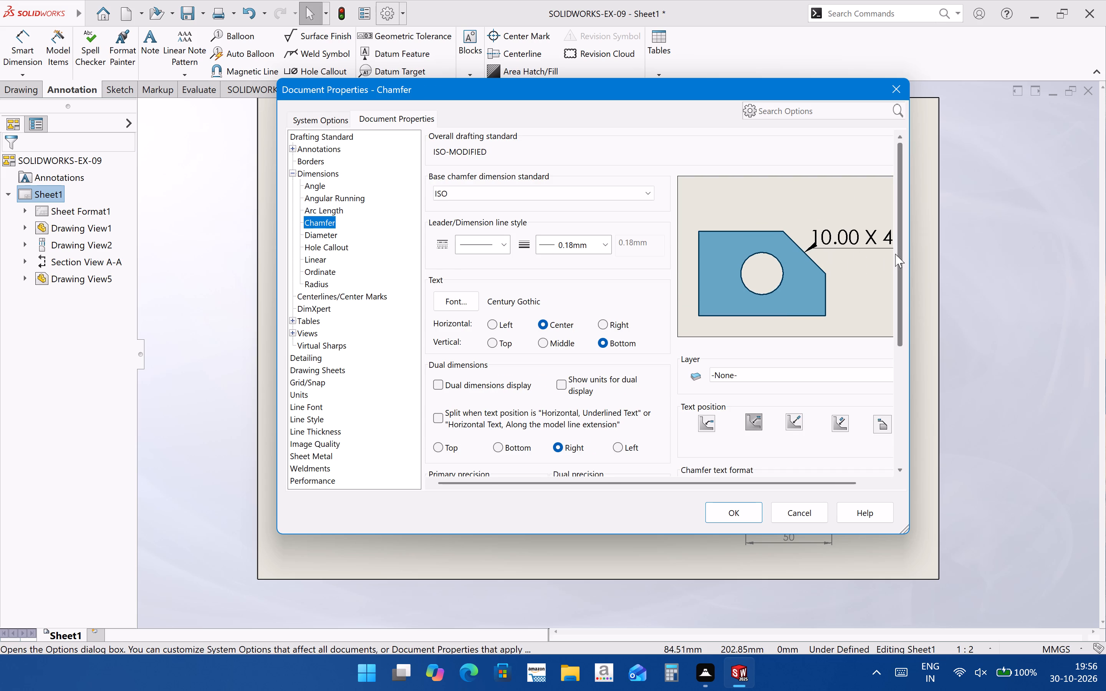
drag(904, 256, 893, 323)
Set the document's diameter dimension text position to Broken Leader, Horizontal Text.
click(312, 238)
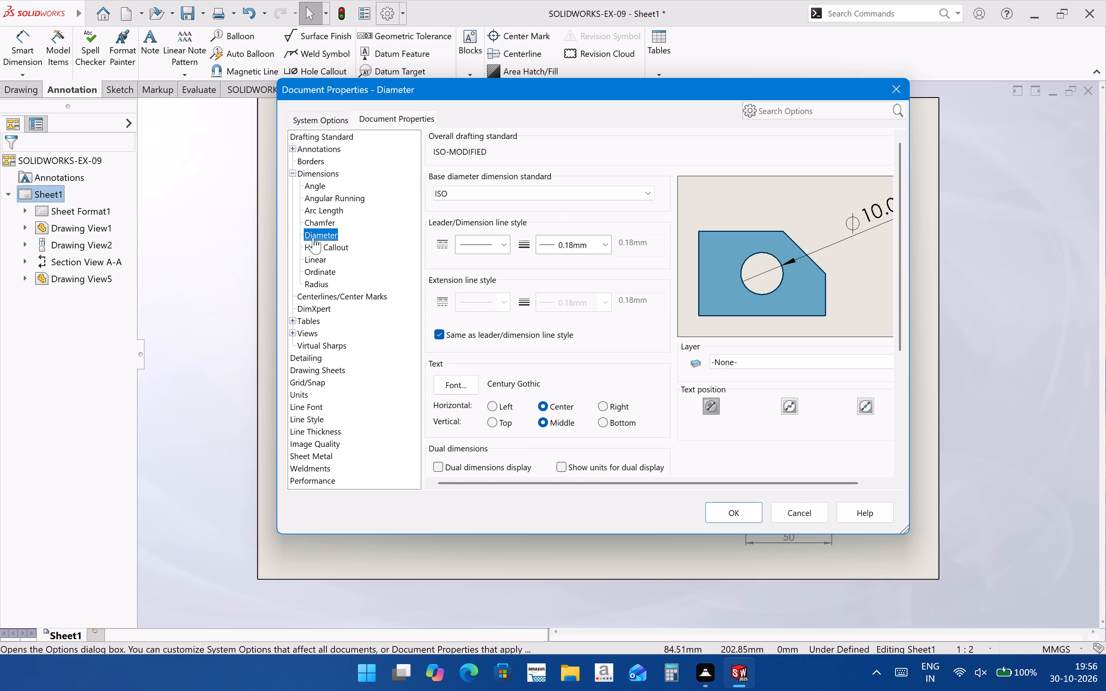
click(786, 403)
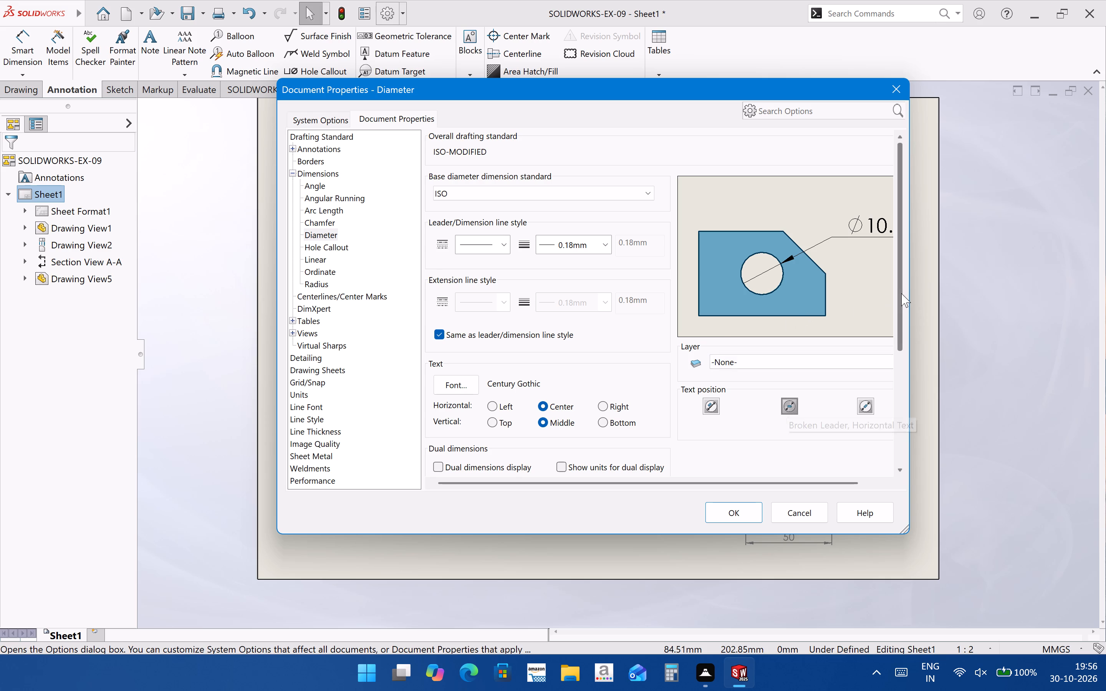
drag(902, 293, 892, 423)
Review the linear dimension settings, toggle the removal of dimension lines for outside arrows, and apply the document properties.
click(320, 246)
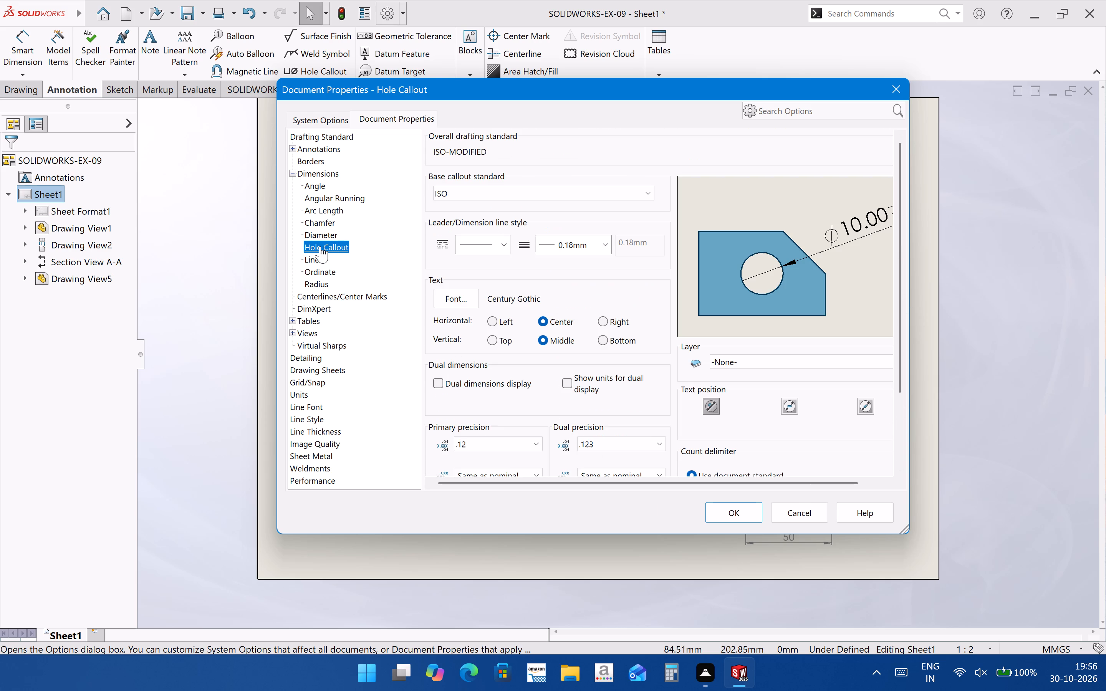
click(318, 263)
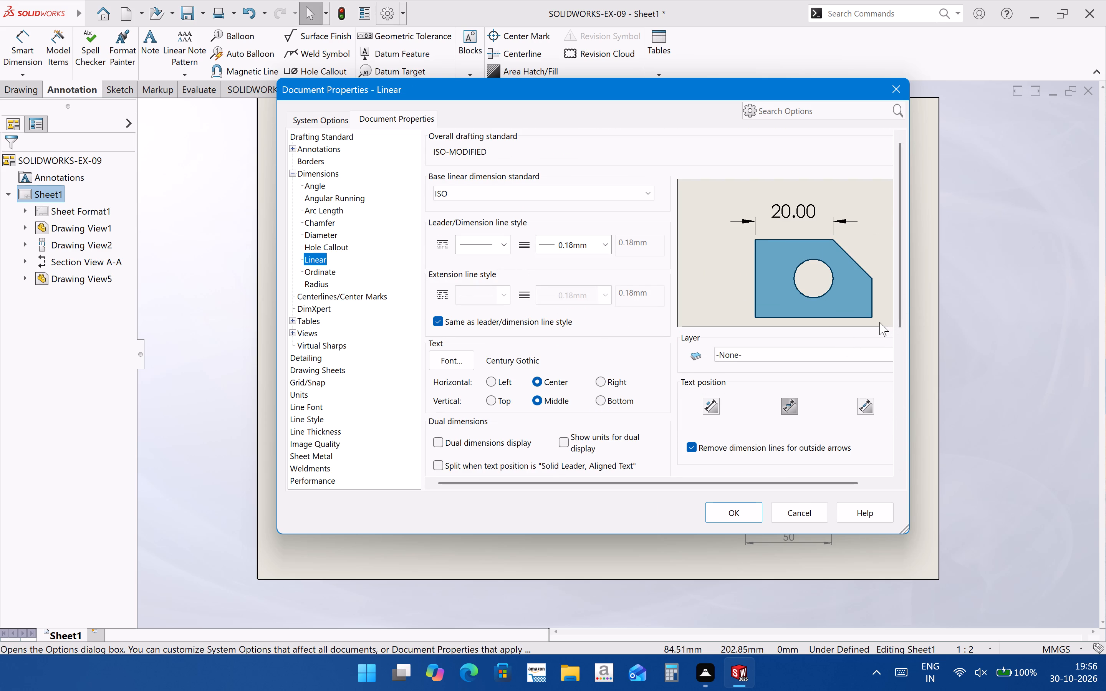
drag(897, 322, 899, 362)
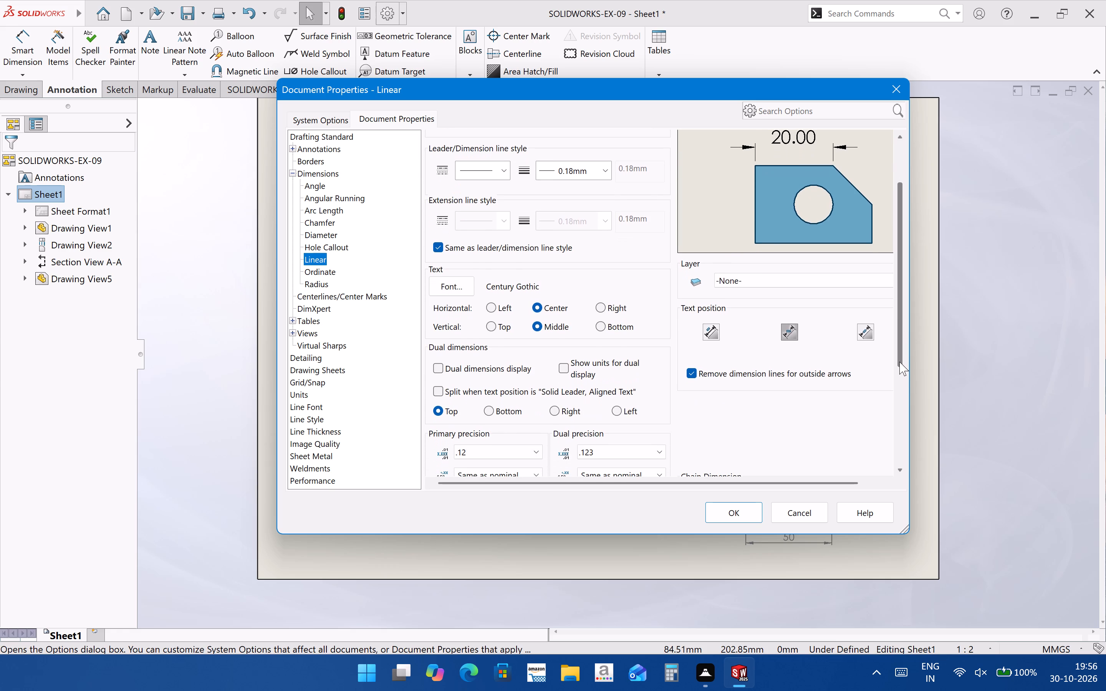
drag(899, 362, 900, 422)
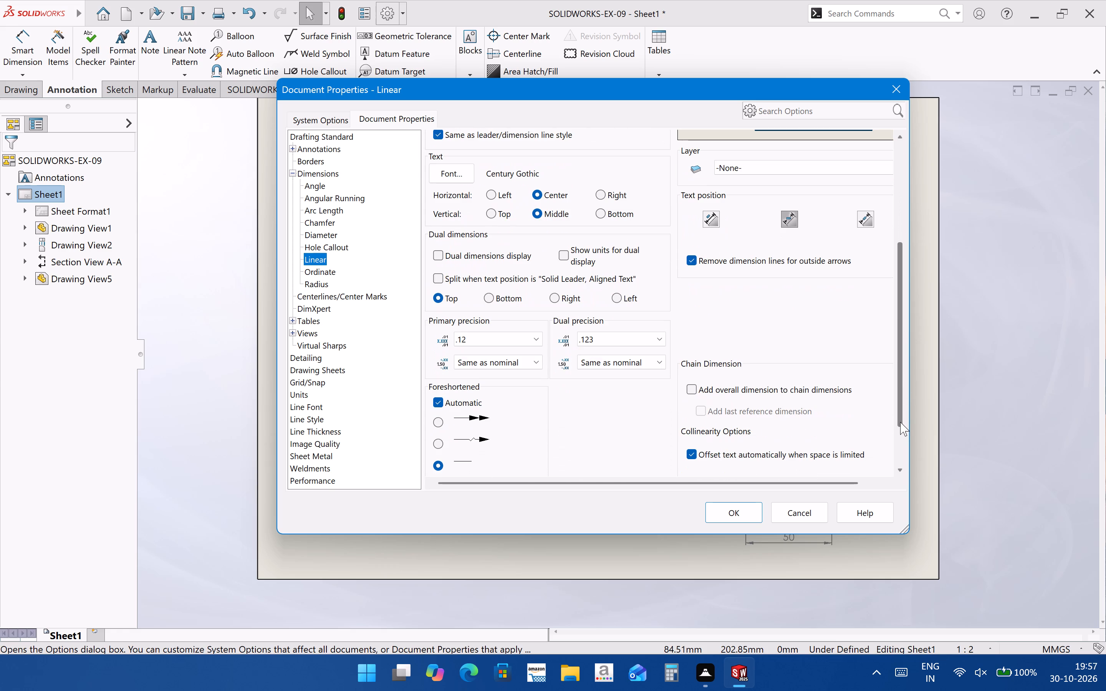
drag(900, 422, 900, 422)
drag(900, 422, 896, 416)
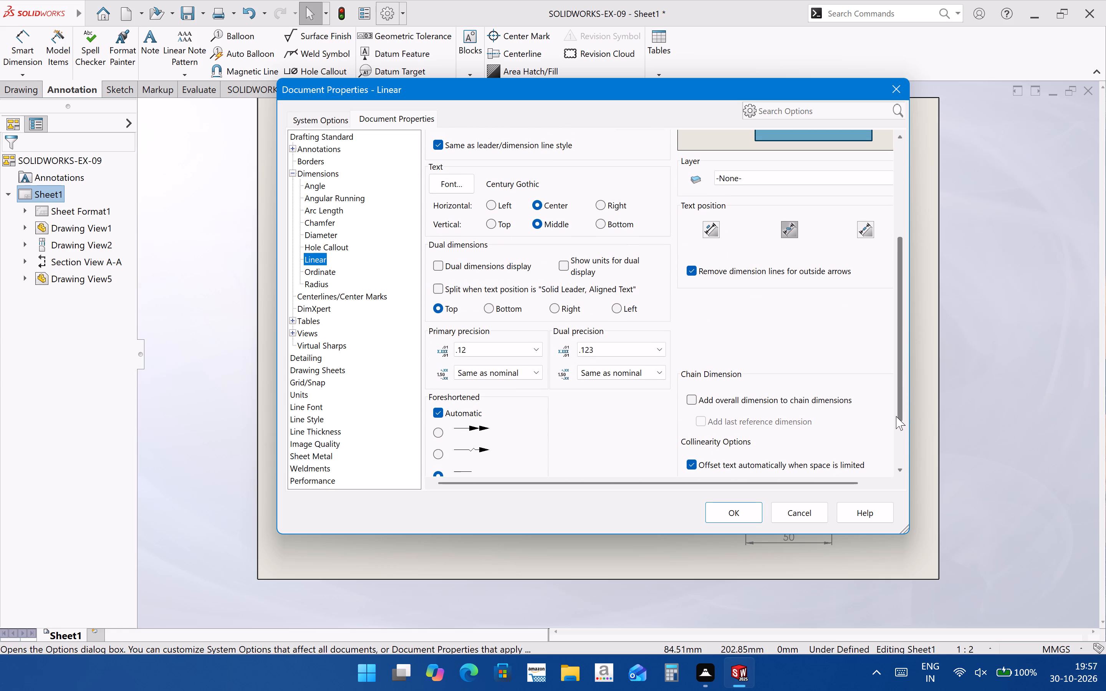
drag(896, 416, 893, 428)
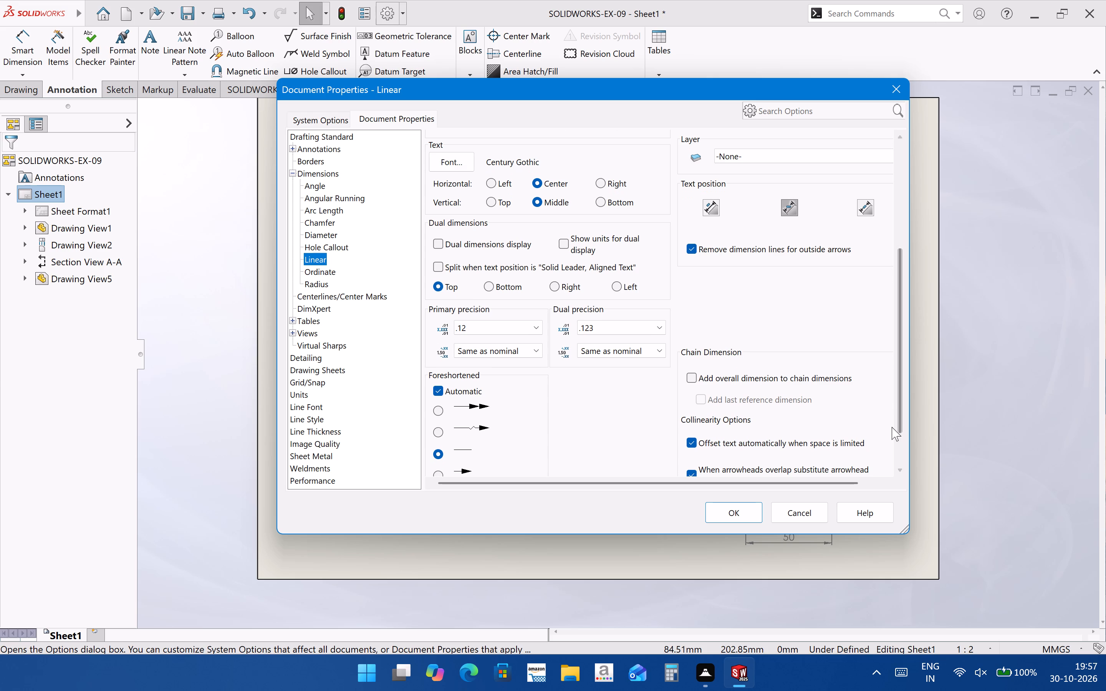
drag(890, 426, 886, 410)
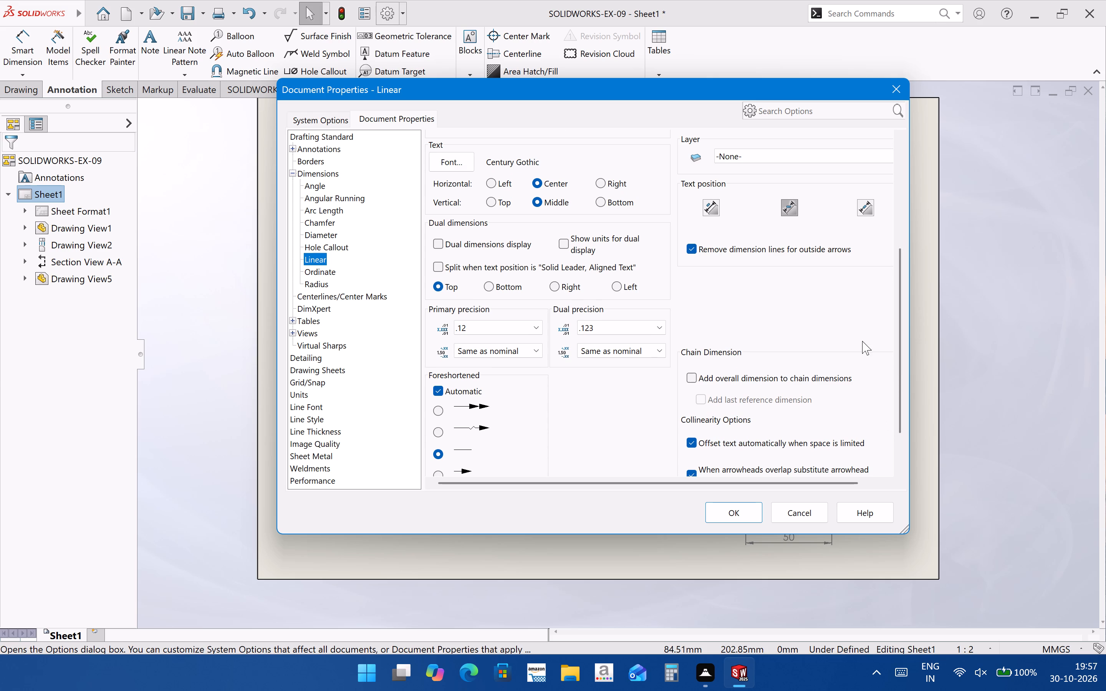
click(774, 254)
click(774, 254)
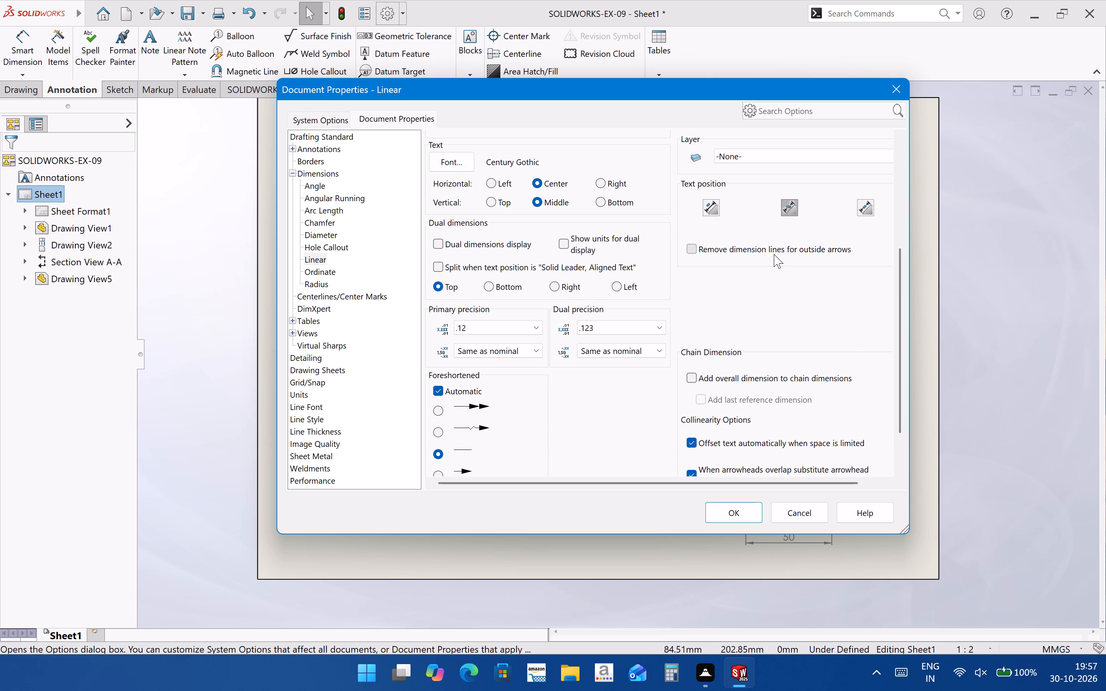
click(737, 504)
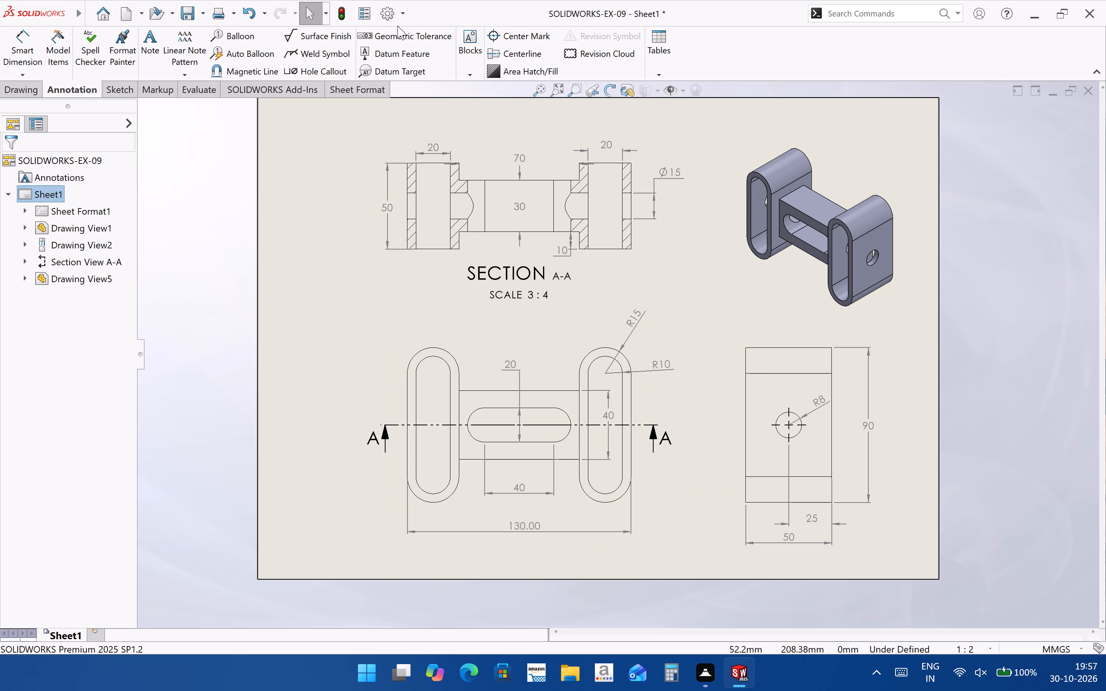
Reopen the document properties and examine the general, linear, ordinate and radius dimension settings.
click(383, 14)
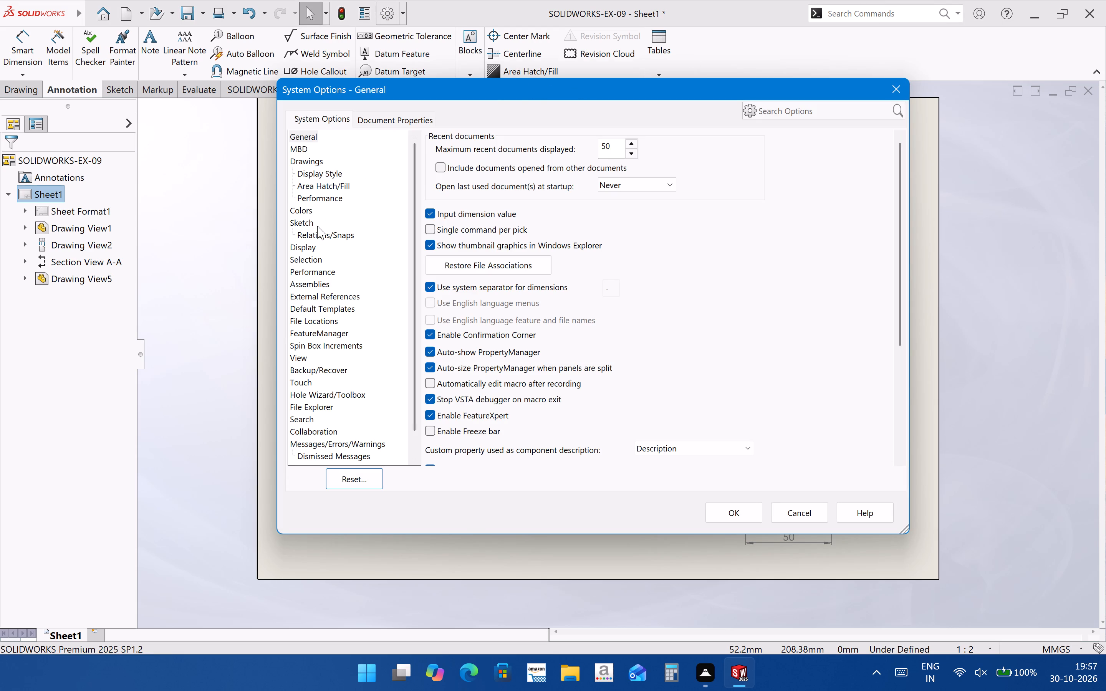
click(409, 121)
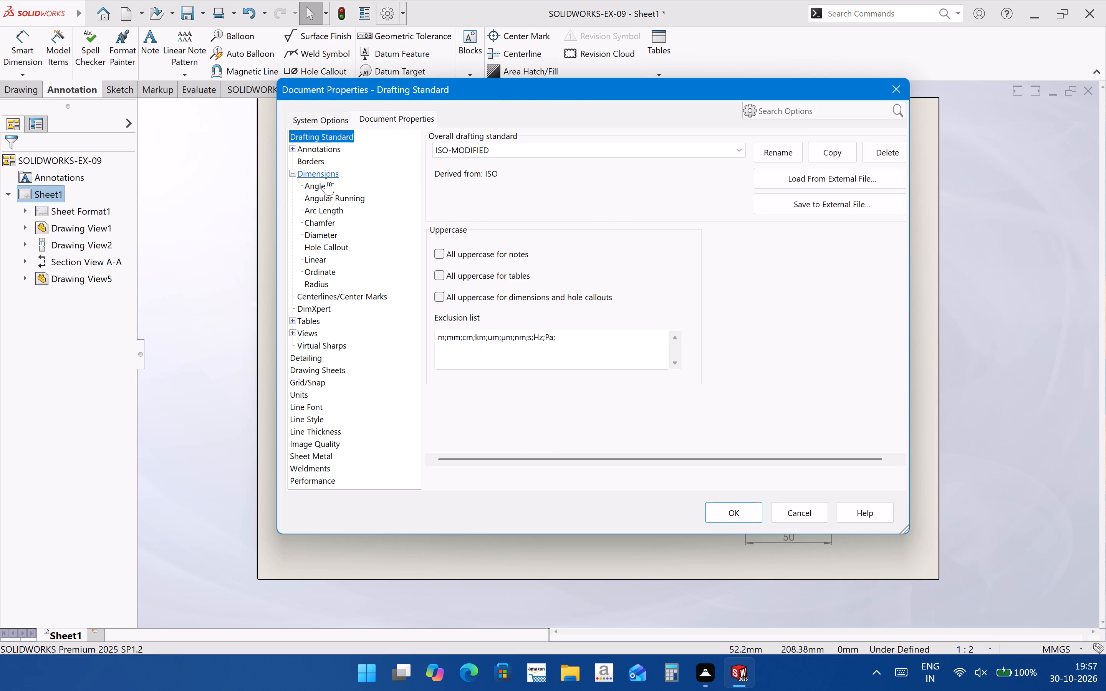
click(326, 178)
drag(902, 280, 896, 329)
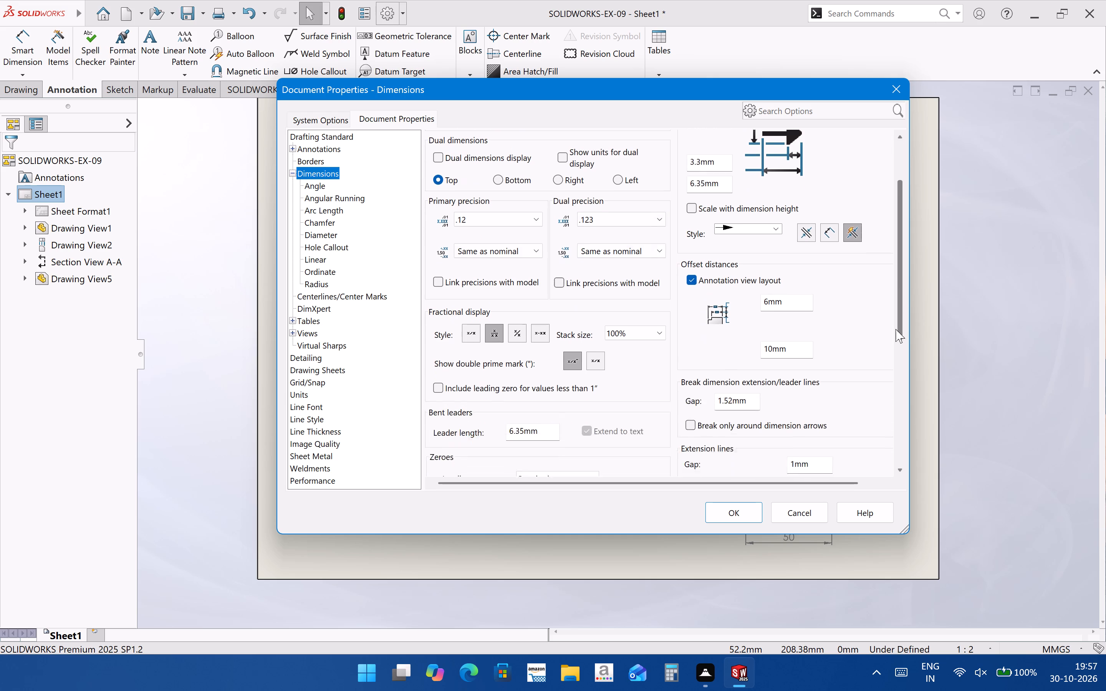
drag(896, 329, 868, 207)
click(328, 270)
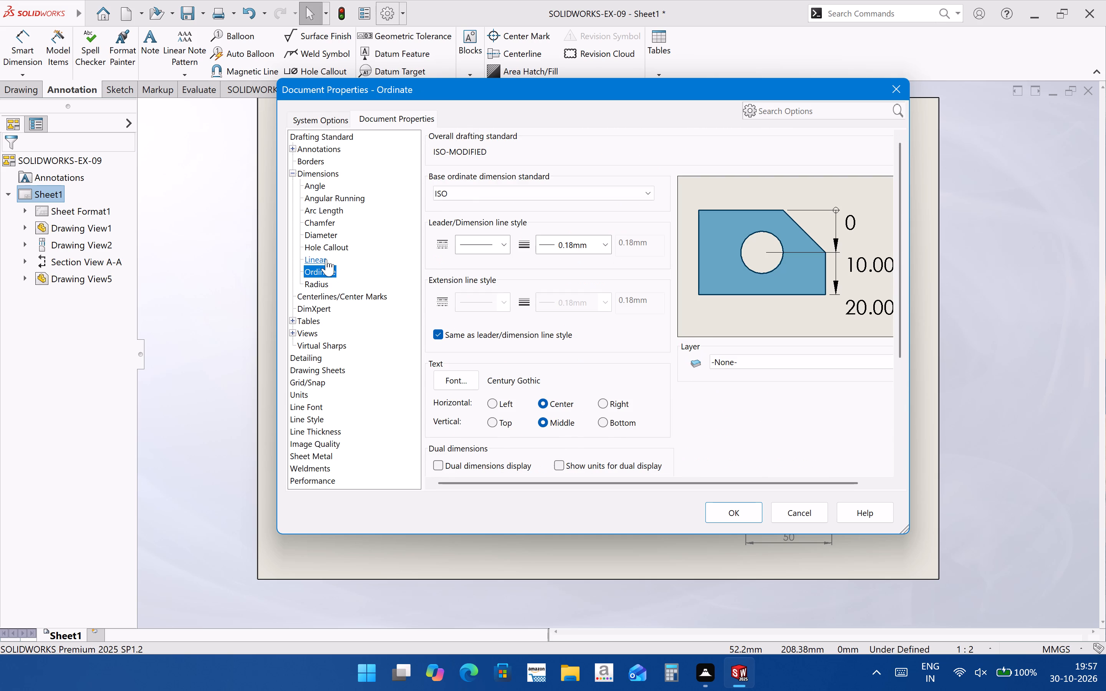
click(326, 259)
click(324, 269)
click(322, 281)
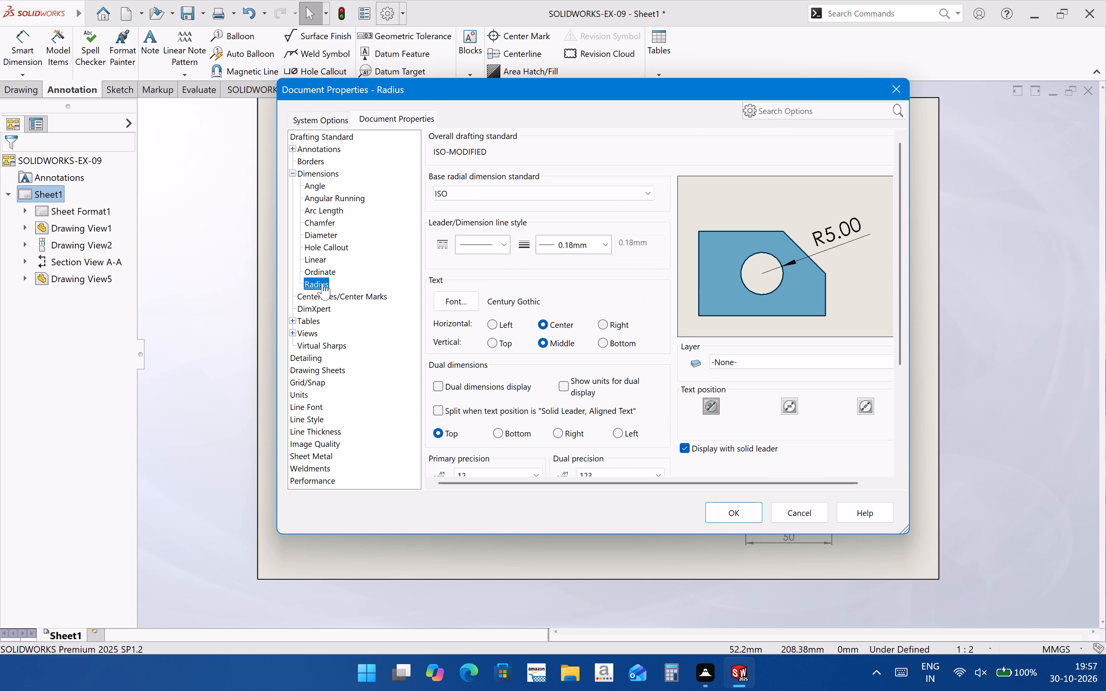
Examine the center mark, DimXpert, tables, views, virtual sharps, grid and line font settings, and leave the document properties without applying changes.
click(330, 299)
click(319, 312)
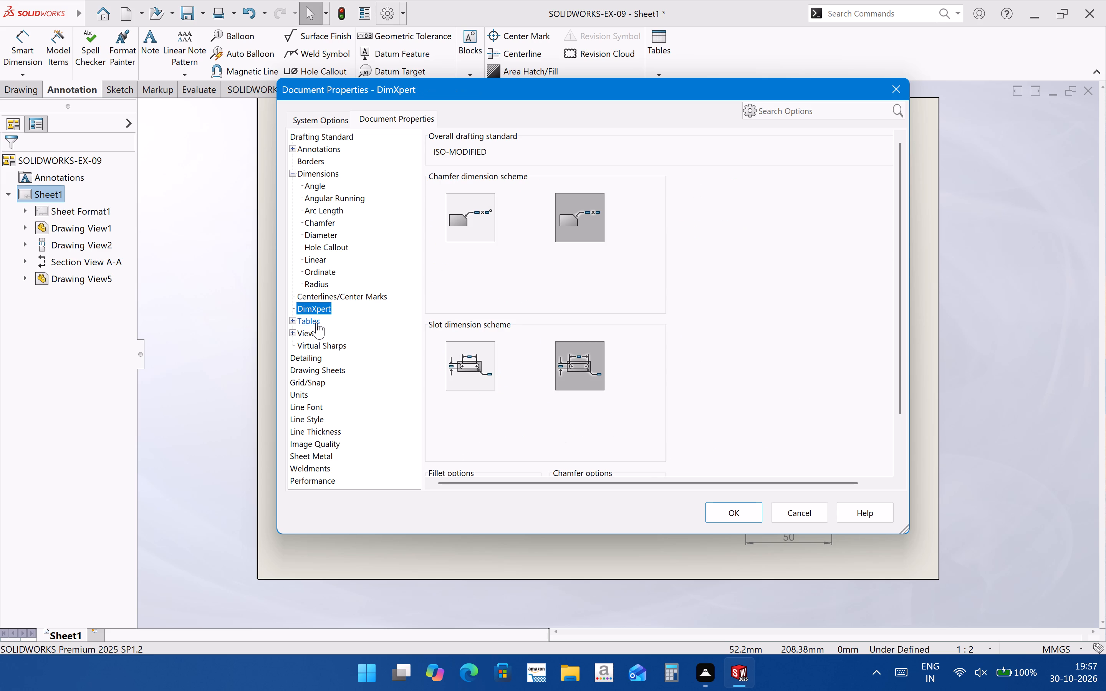
scroll(526, 367, down, 4)
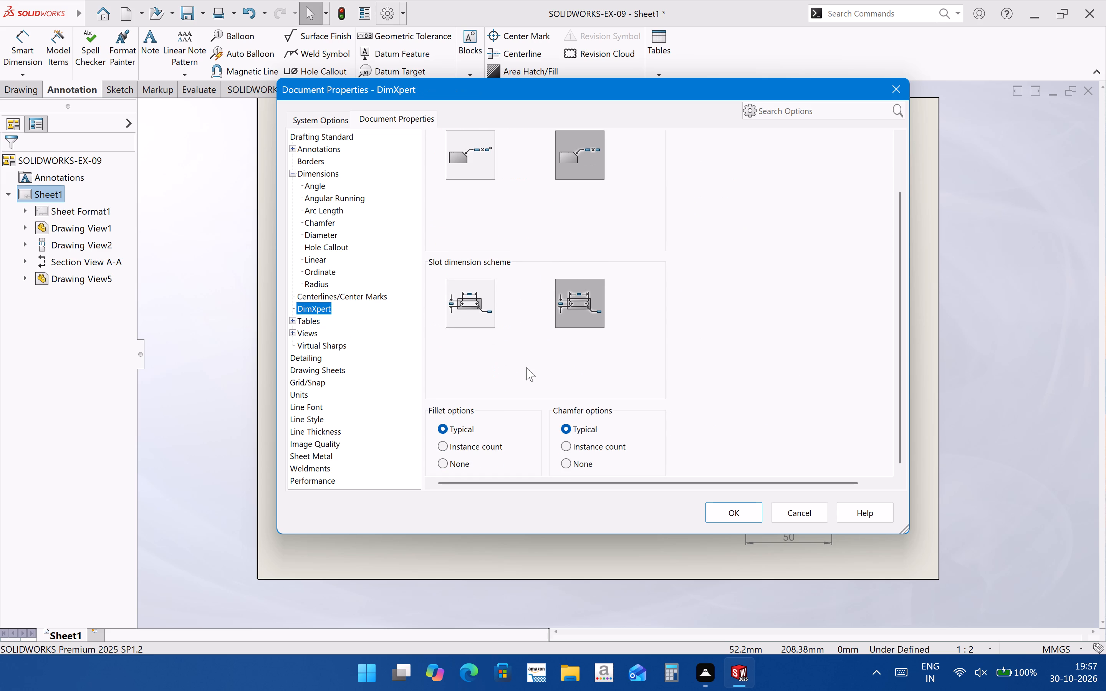
scroll(526, 367, down, 1)
click(315, 326)
click(315, 332)
click(321, 341)
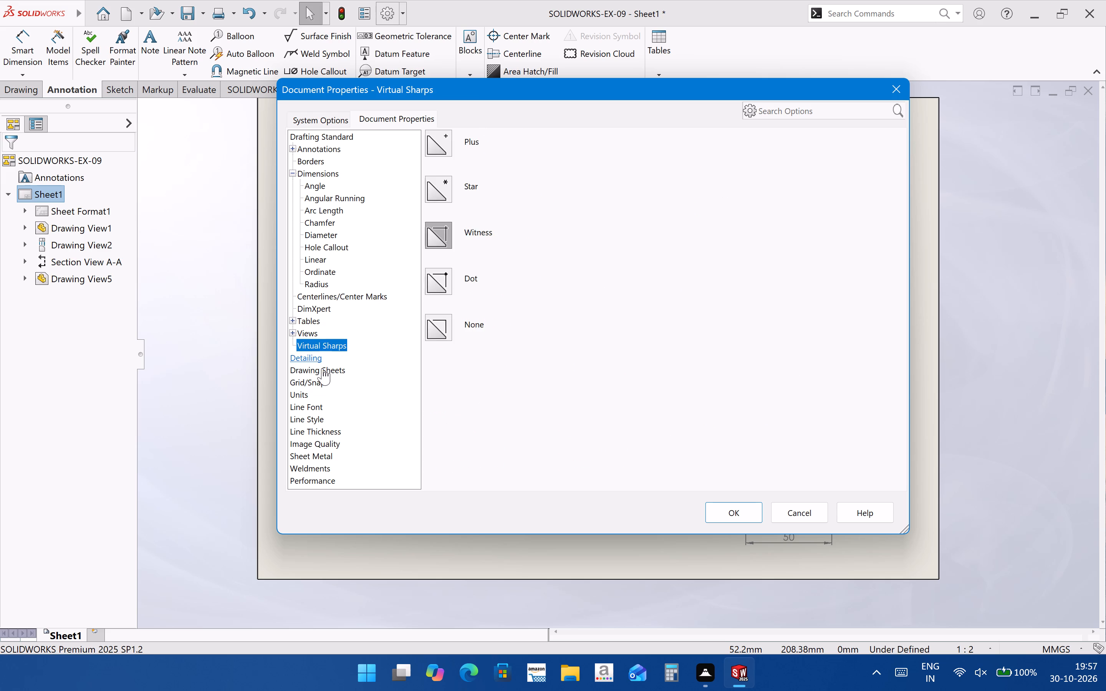
click(322, 381)
click(320, 403)
click(800, 511)
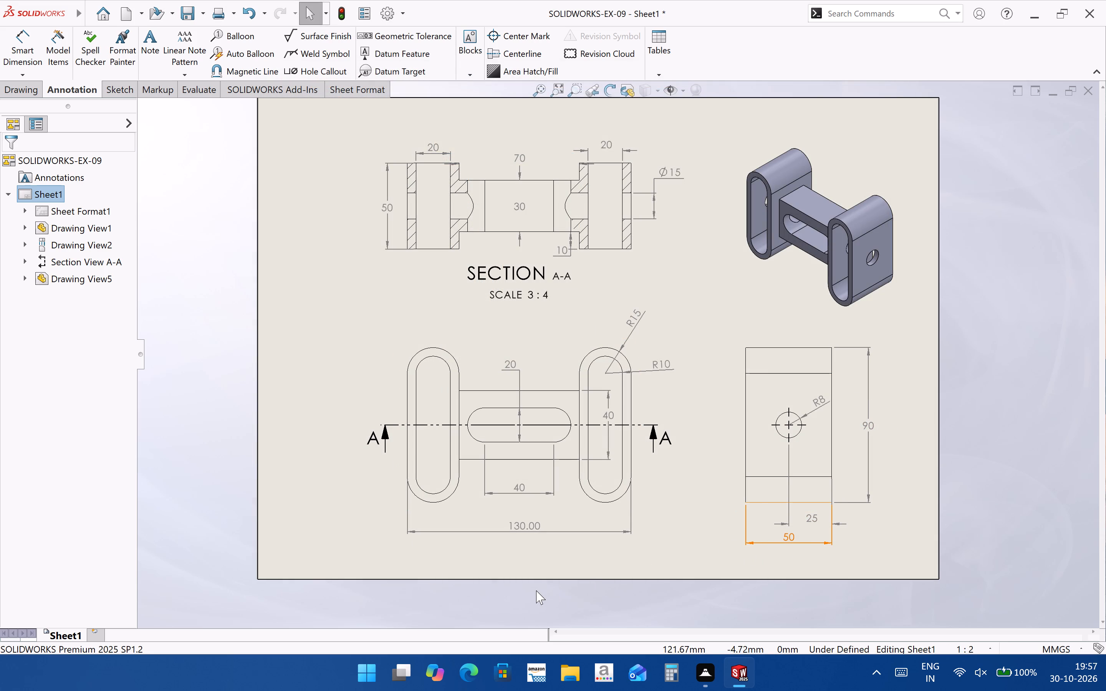
Delete the 20 mm width dimension above the left end of Section A-A and re-dimension the distance between the same inner wall edges.
scroll(433, 165, down, 4)
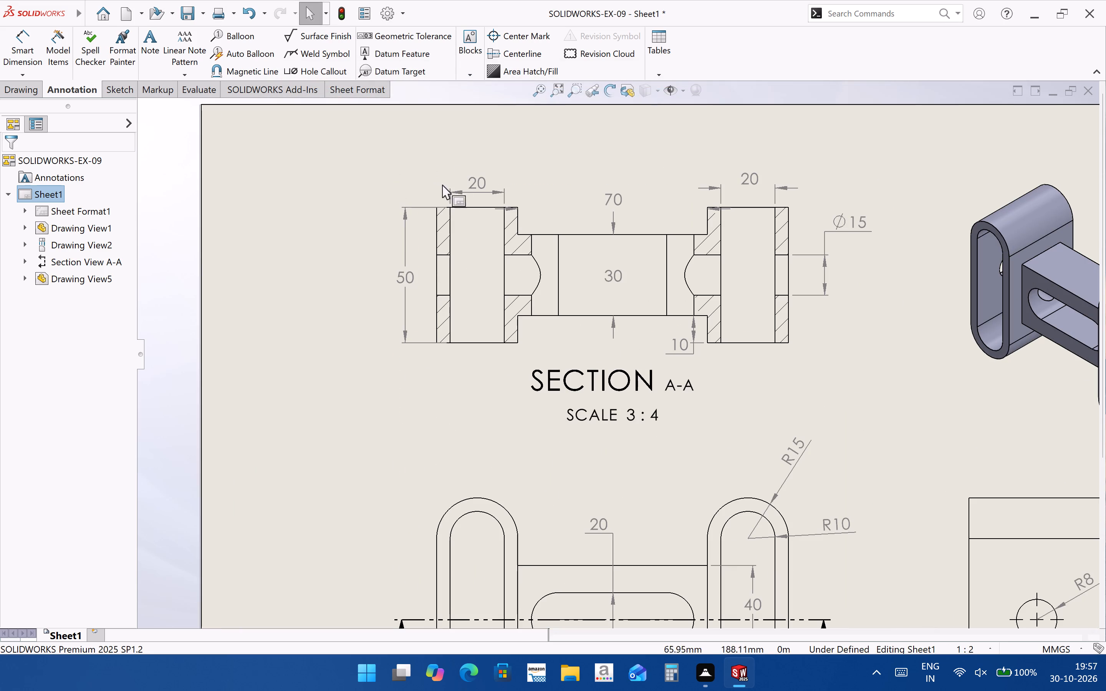
click(483, 191)
key(Delete)
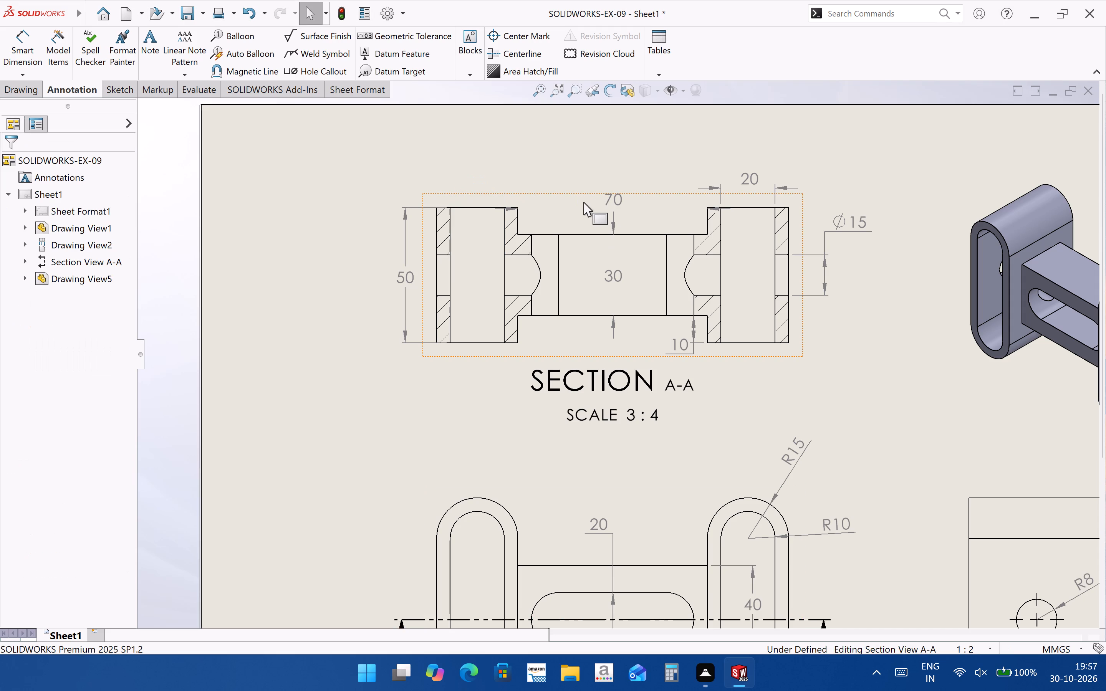
click(39, 51)
click(450, 219)
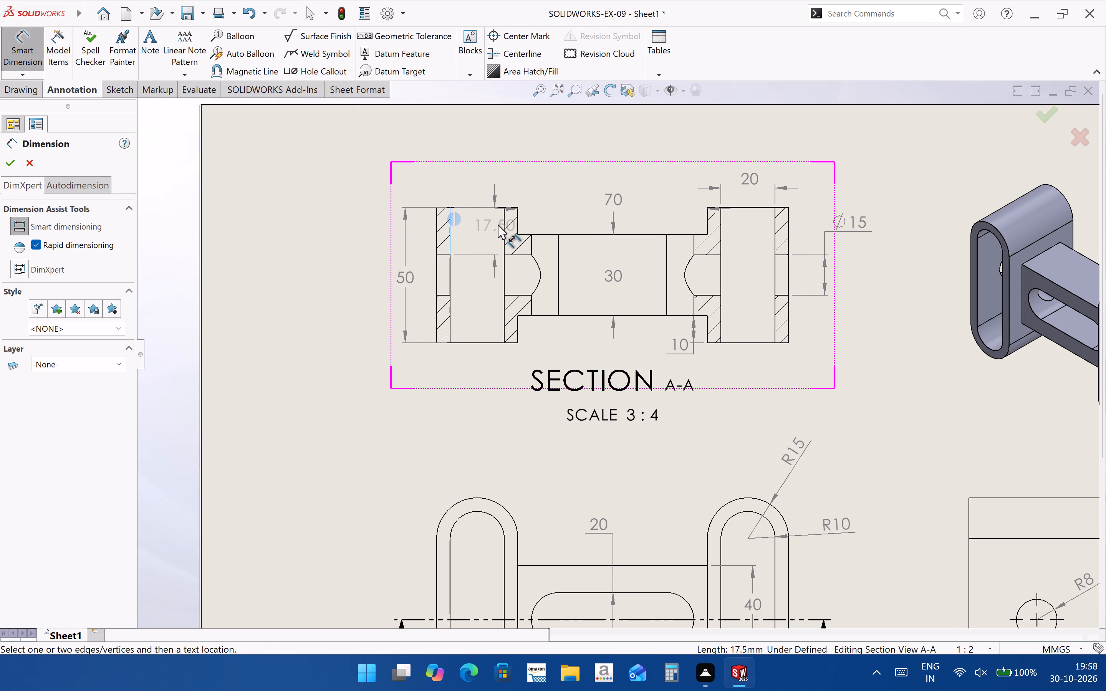
click(503, 225)
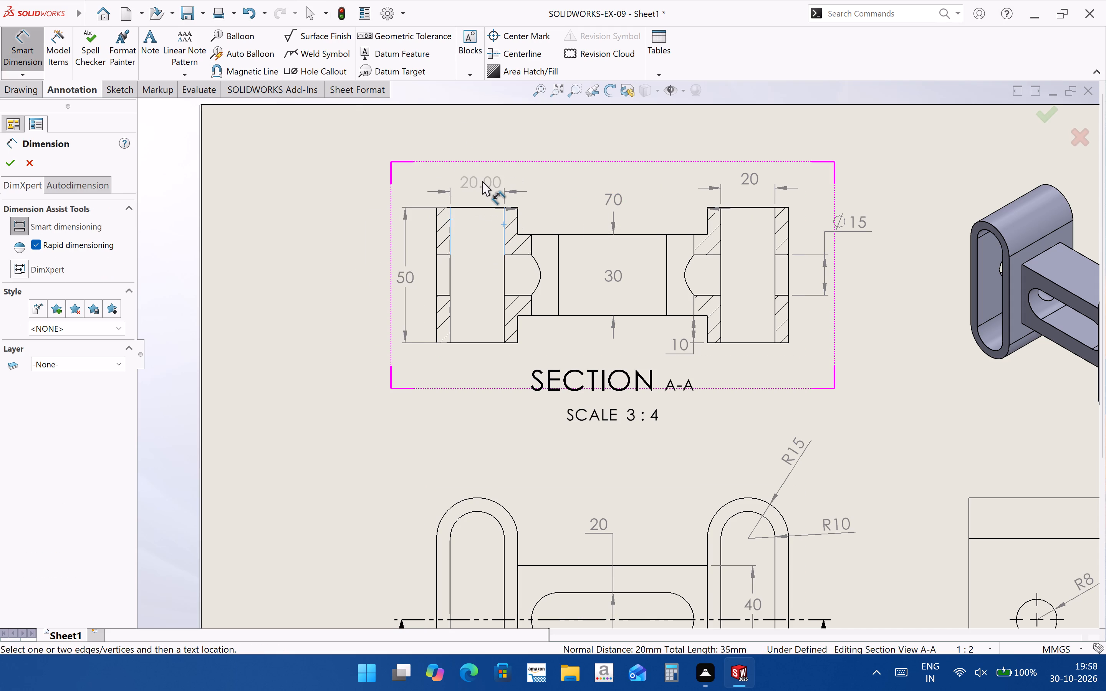
click(478, 182)
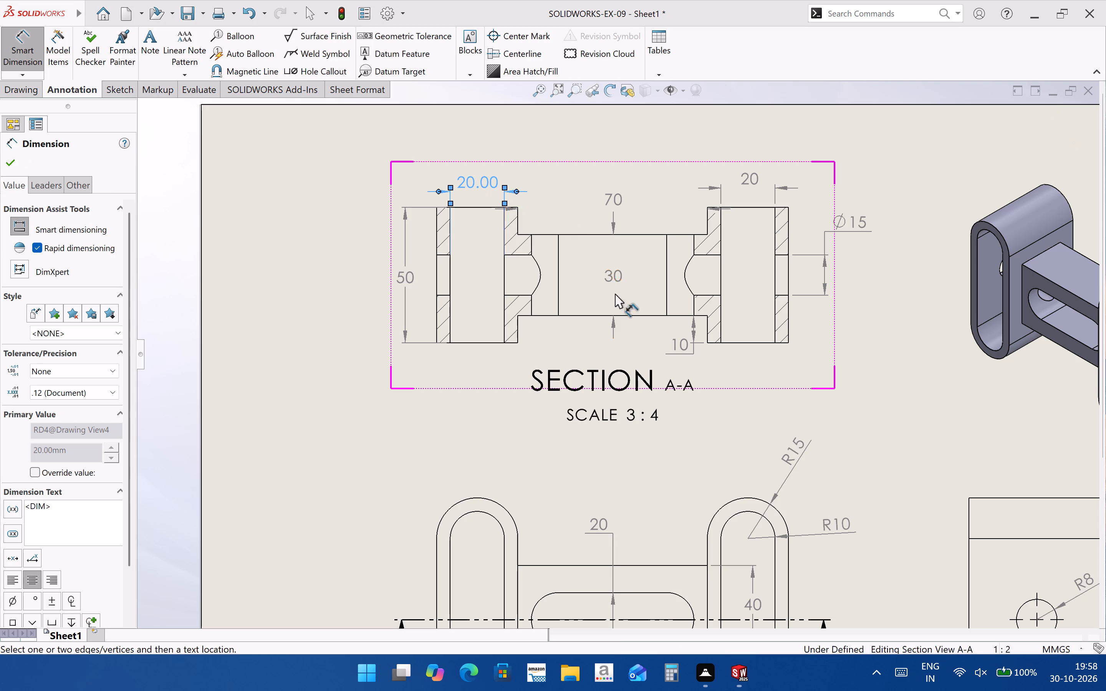
scroll(476, 290, up, 2)
key(Escape)
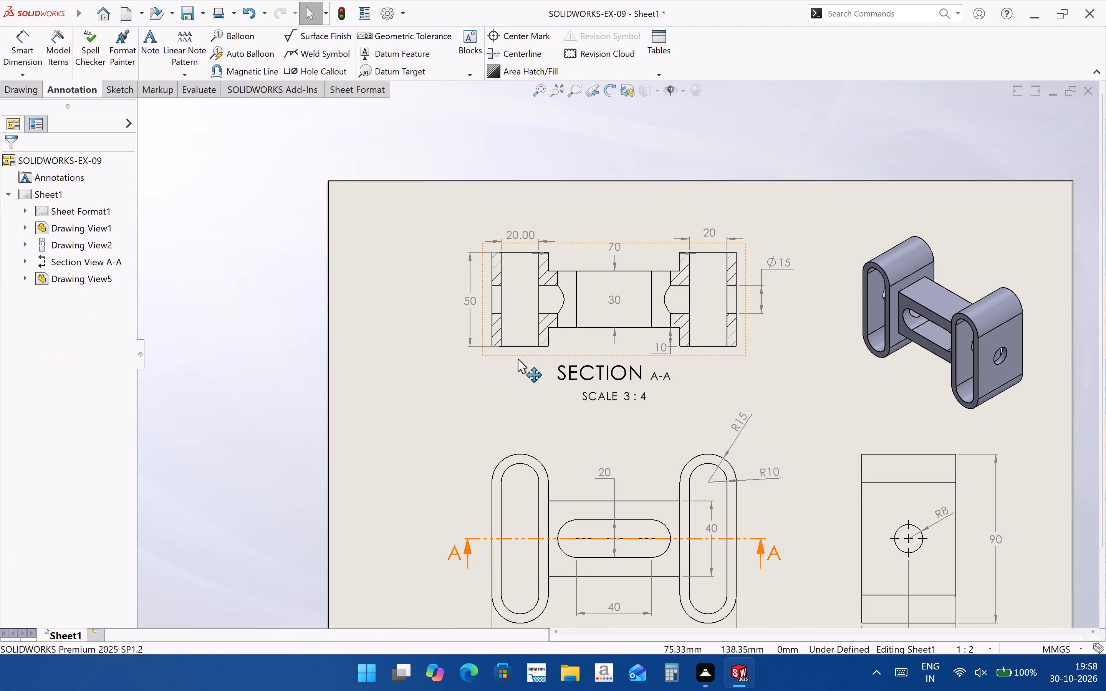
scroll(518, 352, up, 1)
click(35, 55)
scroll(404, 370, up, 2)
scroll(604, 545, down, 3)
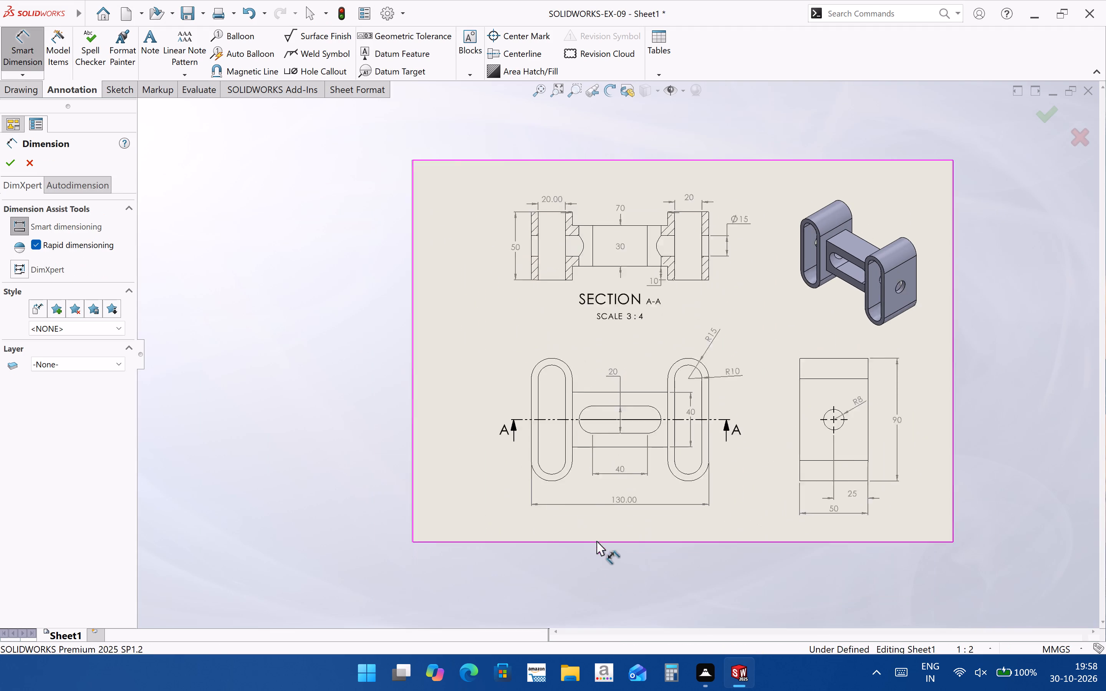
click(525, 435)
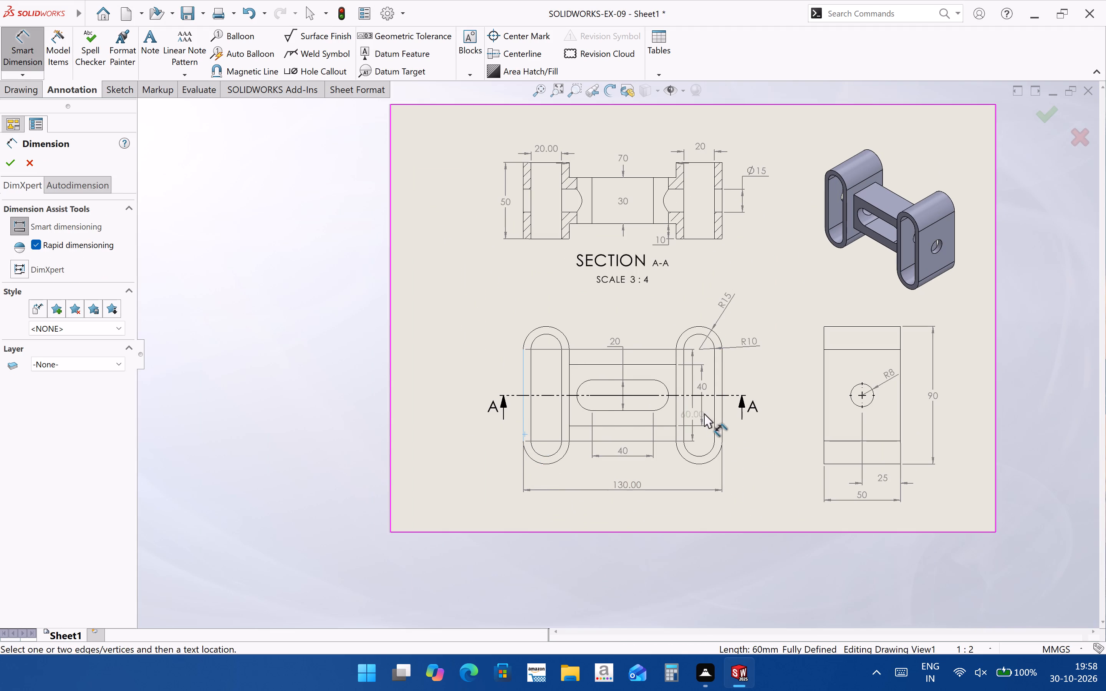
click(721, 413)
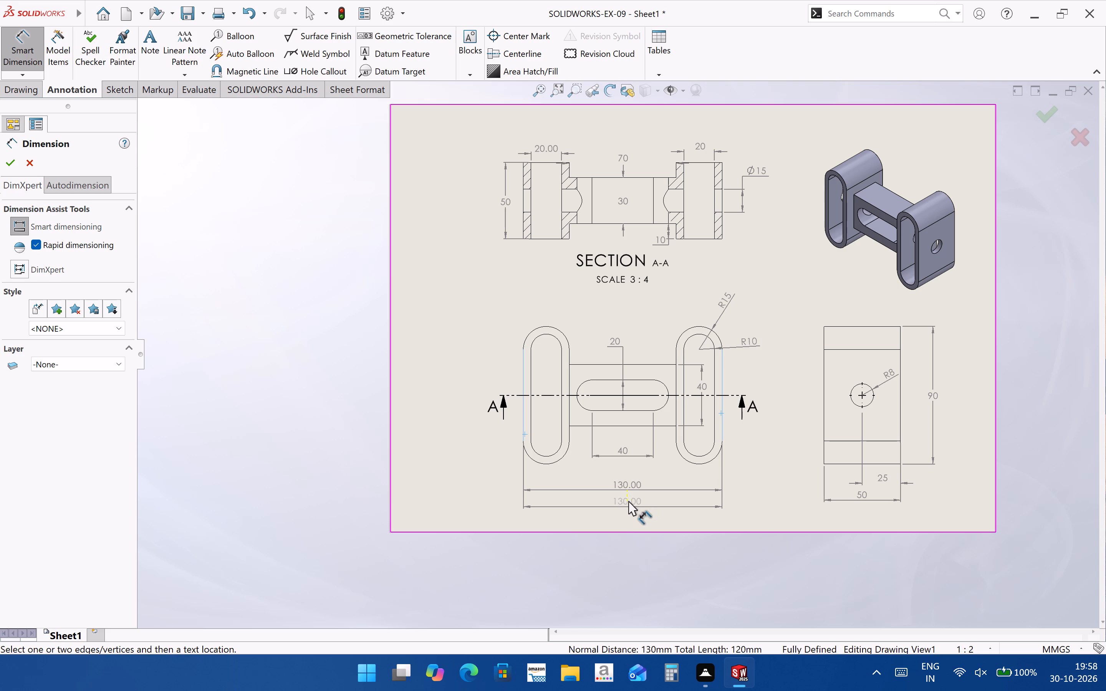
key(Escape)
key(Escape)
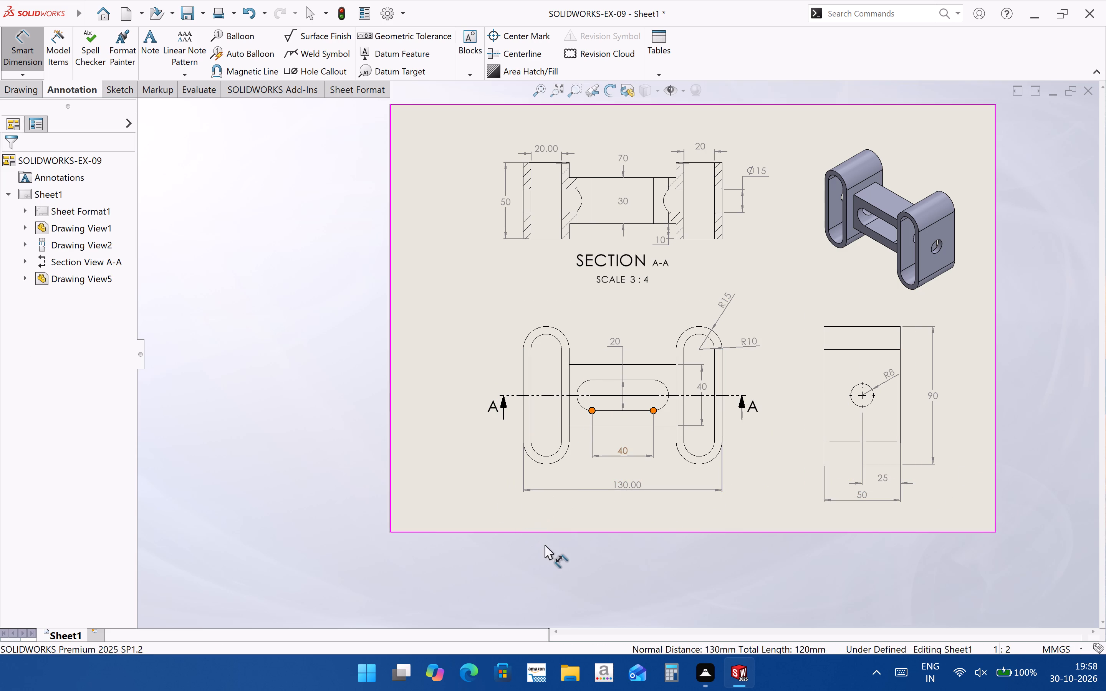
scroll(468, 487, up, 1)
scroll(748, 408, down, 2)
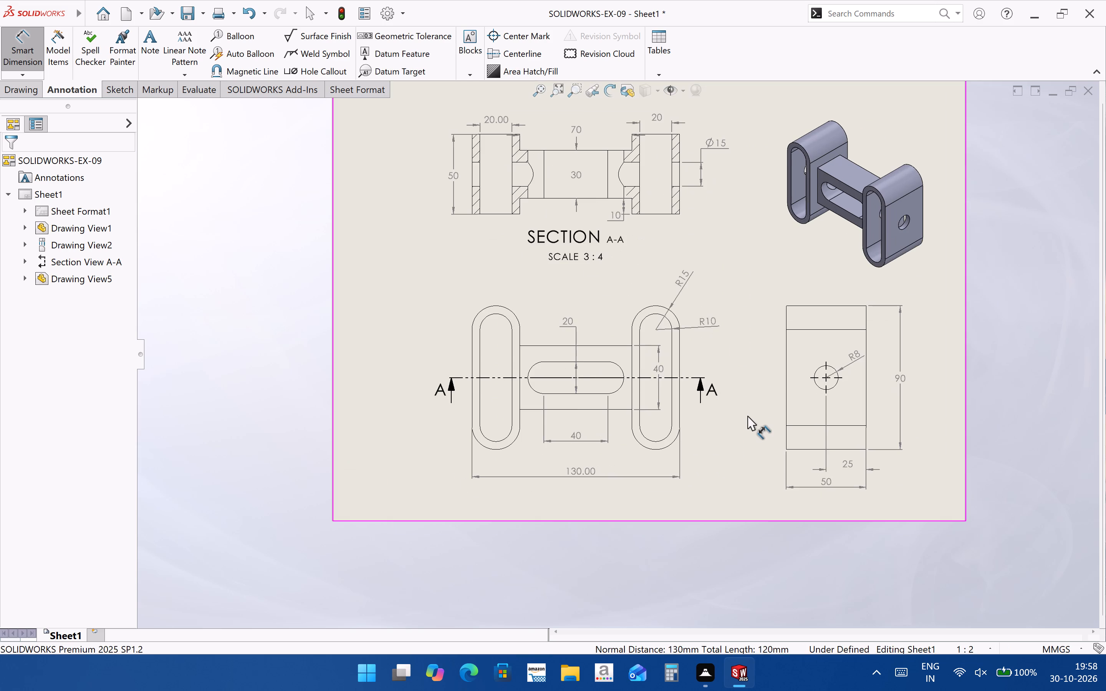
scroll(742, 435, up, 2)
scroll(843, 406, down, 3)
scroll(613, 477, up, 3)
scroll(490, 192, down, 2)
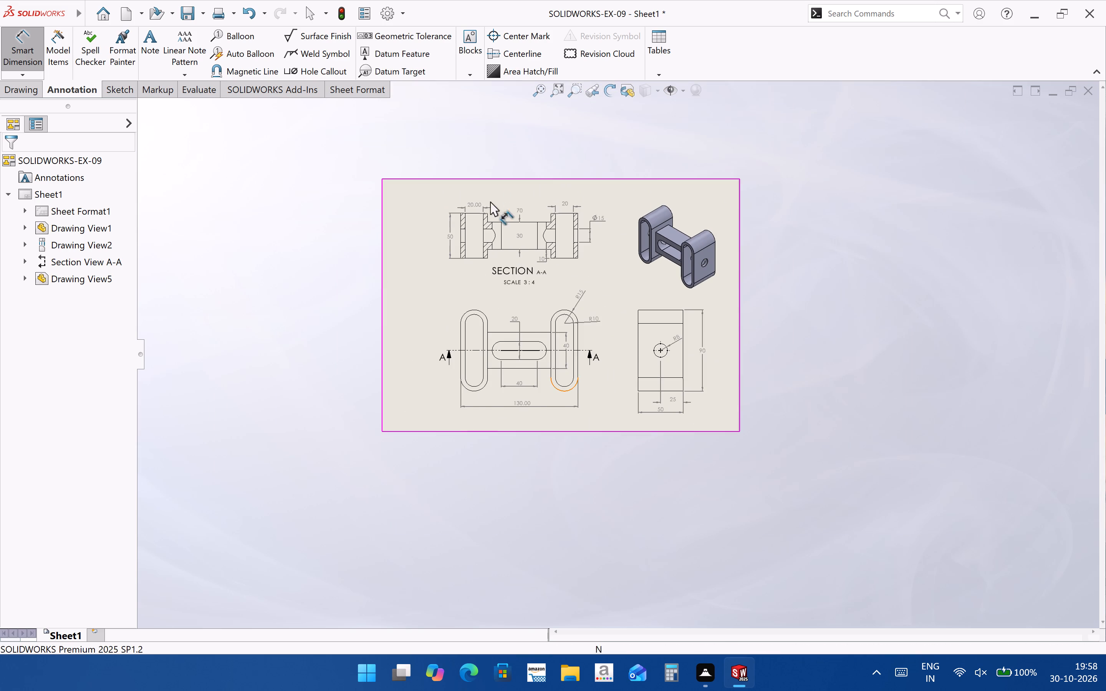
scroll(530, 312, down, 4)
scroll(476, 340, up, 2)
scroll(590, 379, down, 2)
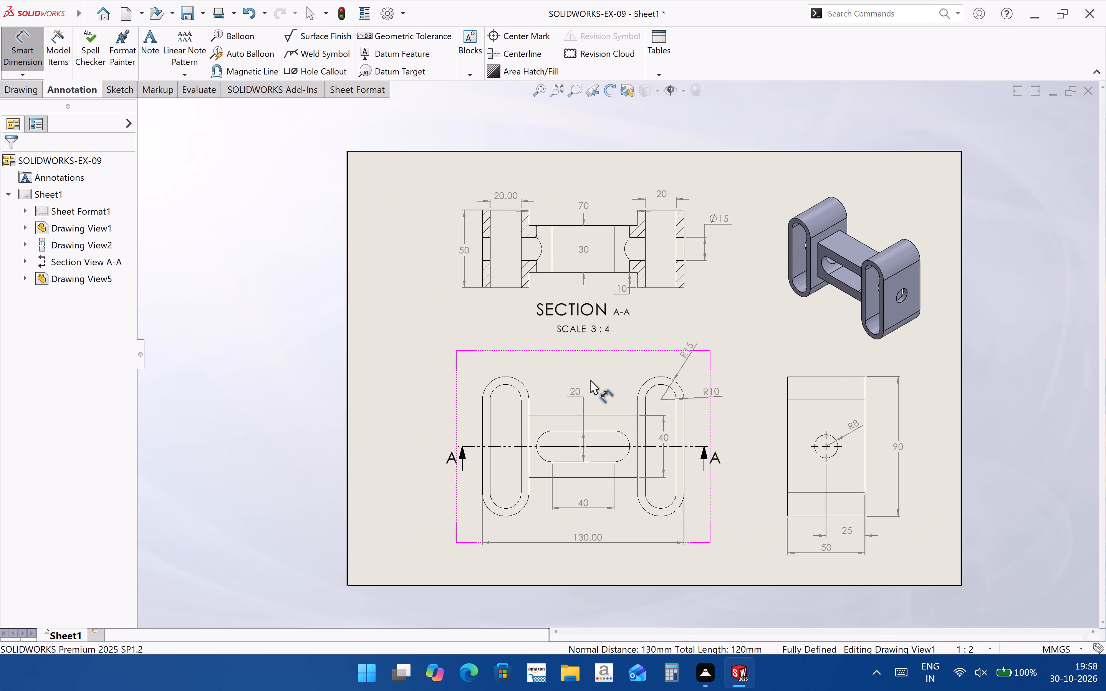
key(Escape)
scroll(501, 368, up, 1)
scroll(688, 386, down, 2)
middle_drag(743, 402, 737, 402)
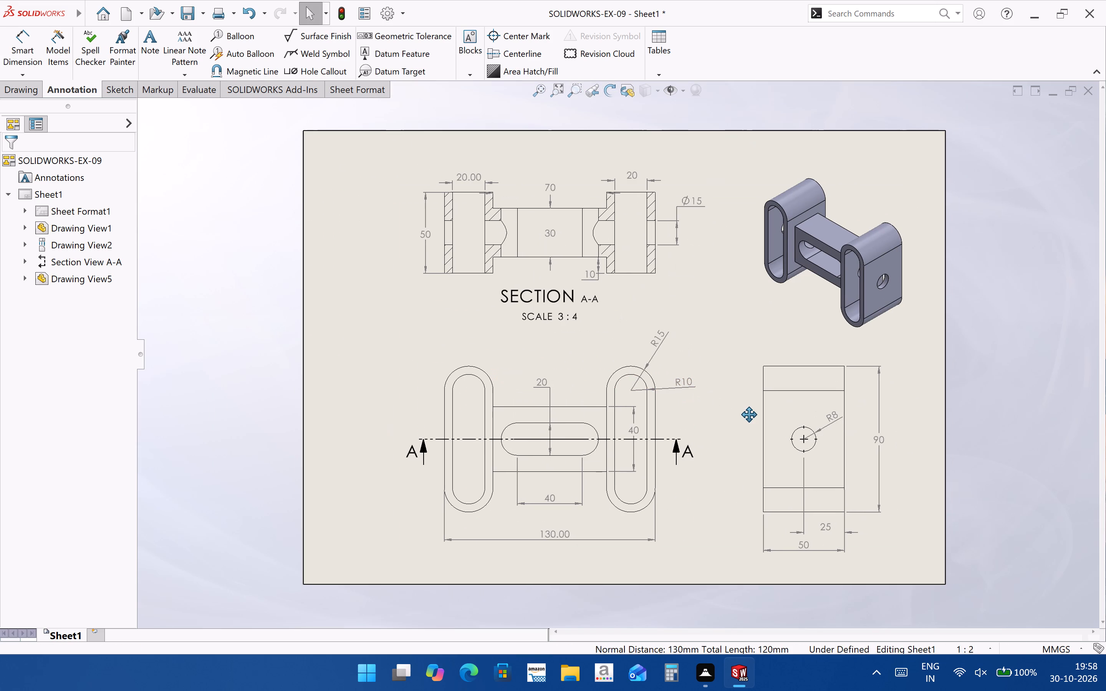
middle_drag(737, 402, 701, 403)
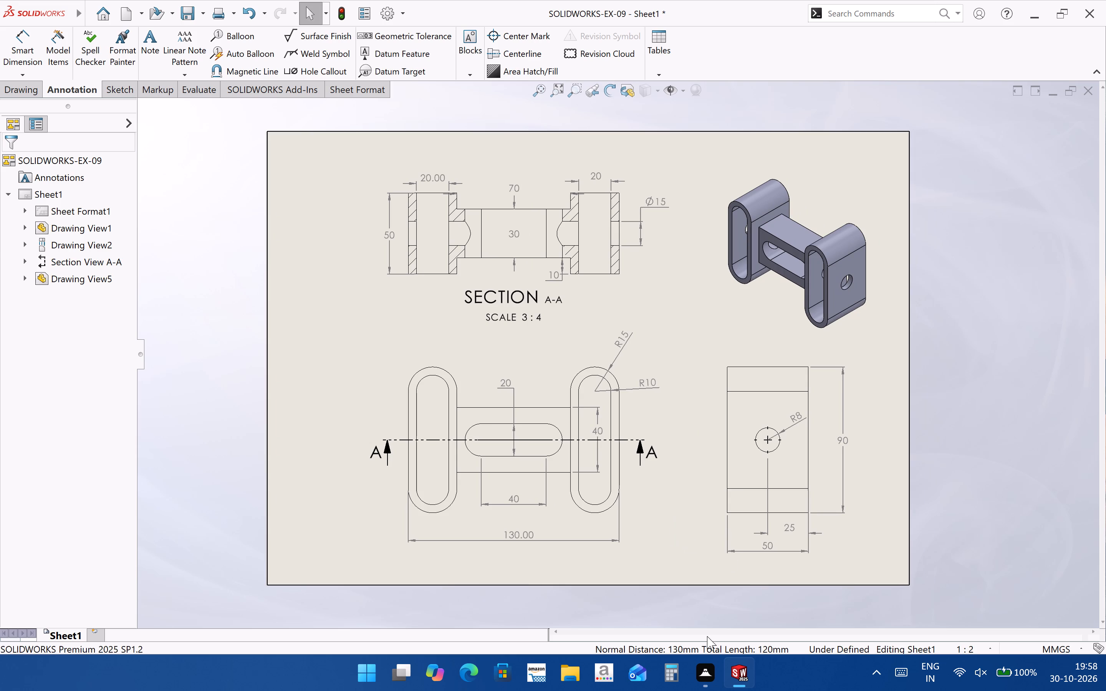
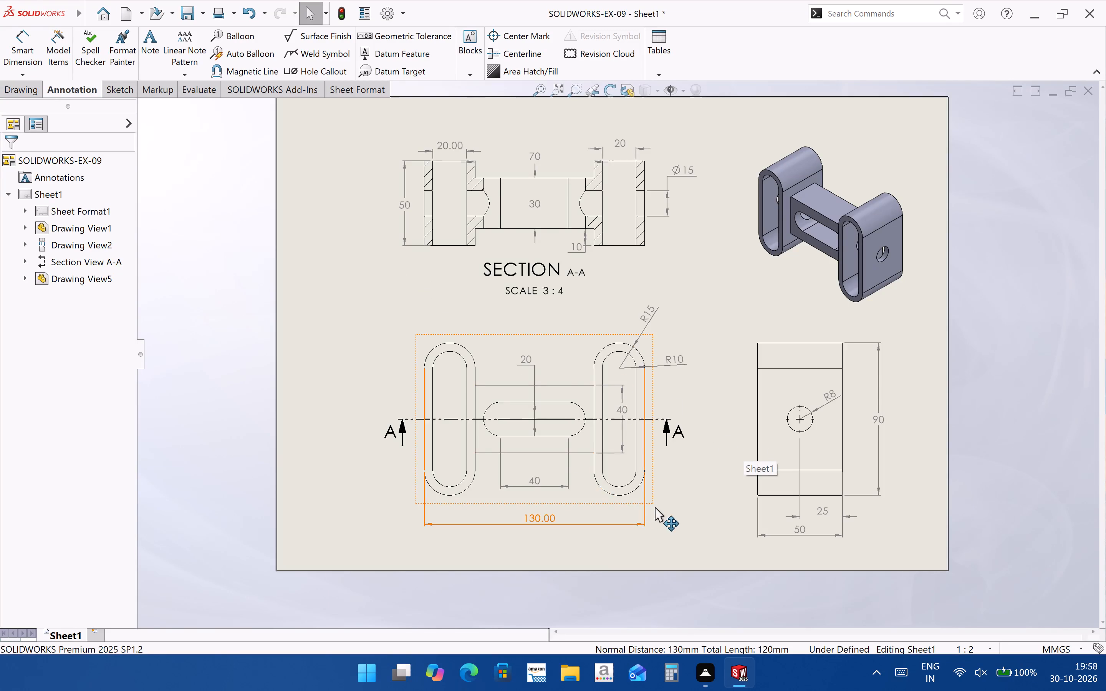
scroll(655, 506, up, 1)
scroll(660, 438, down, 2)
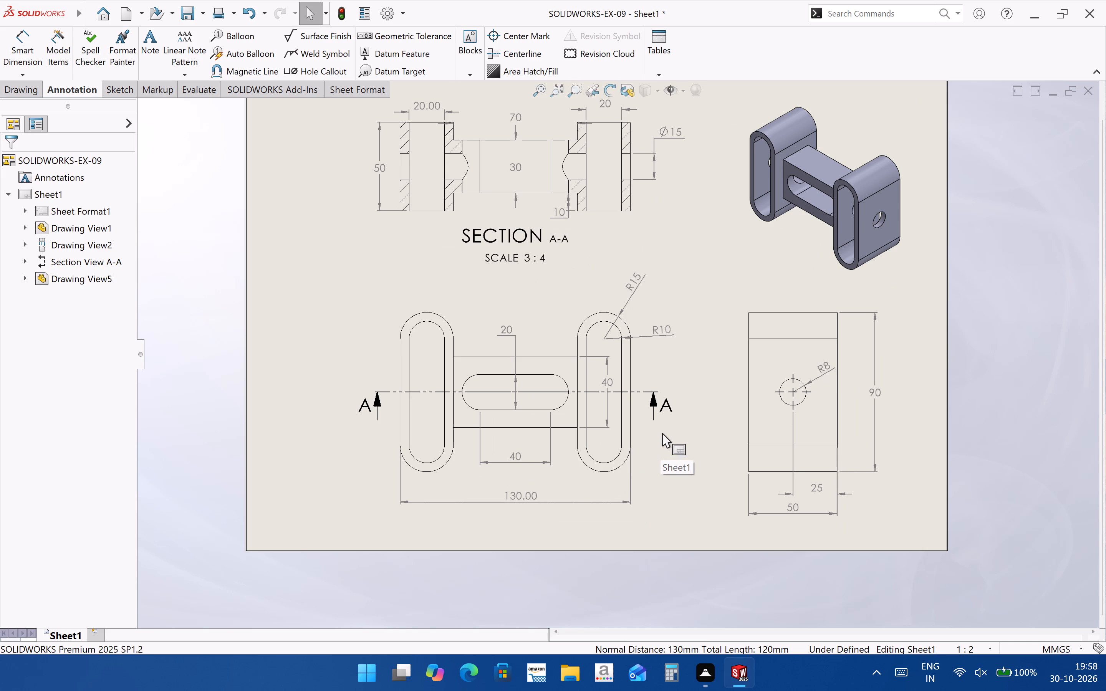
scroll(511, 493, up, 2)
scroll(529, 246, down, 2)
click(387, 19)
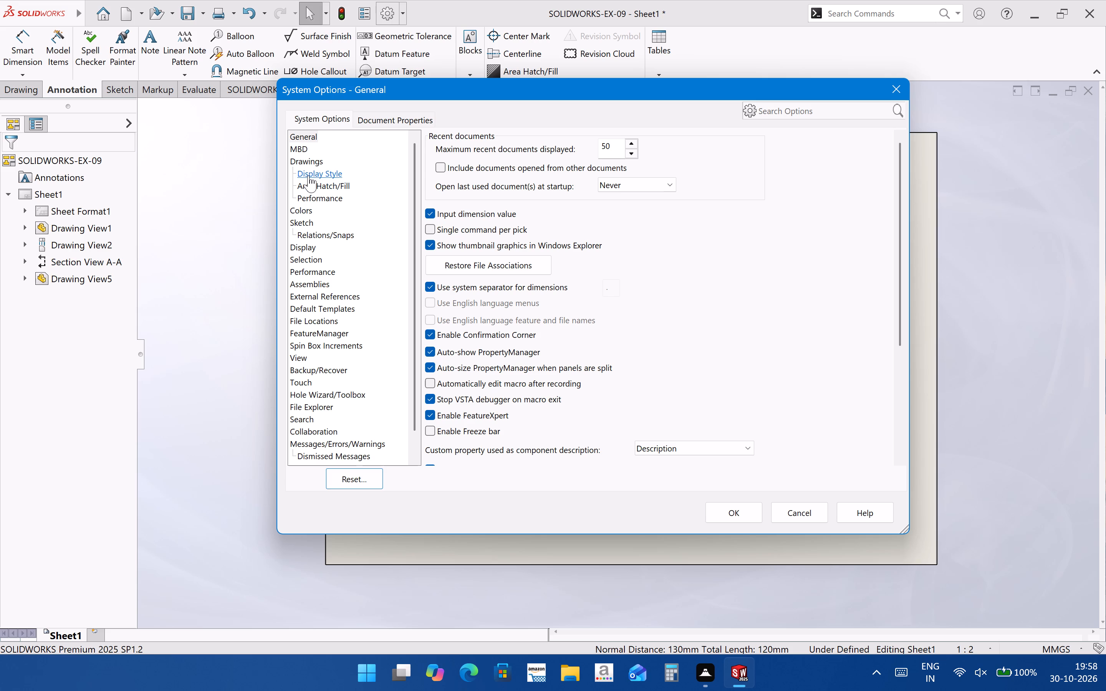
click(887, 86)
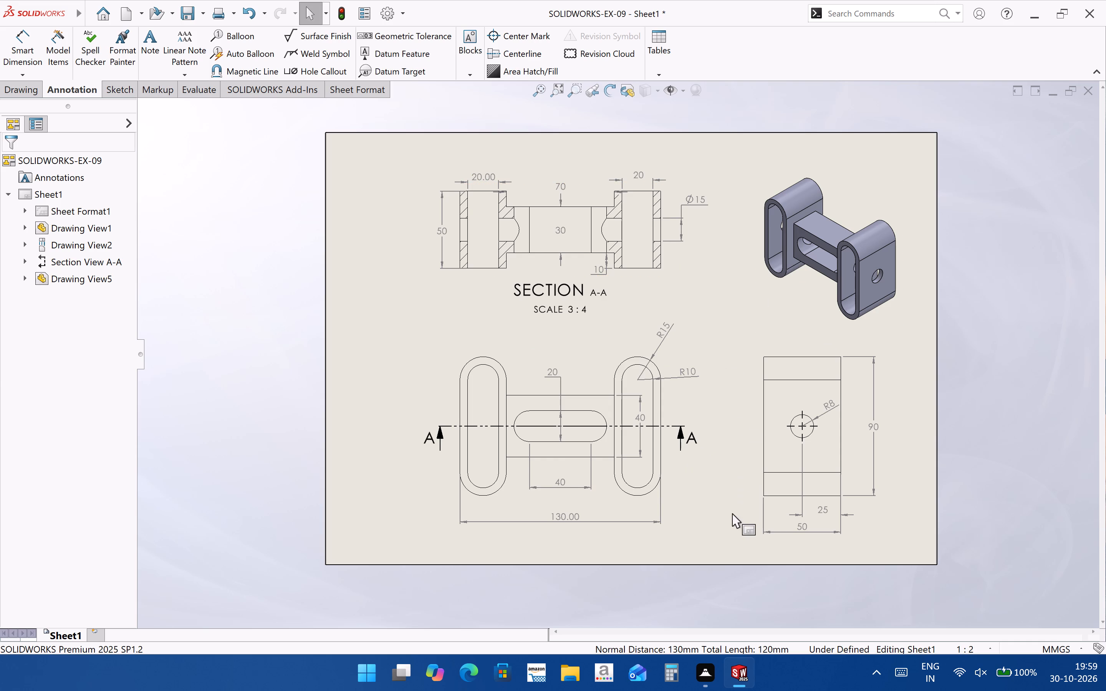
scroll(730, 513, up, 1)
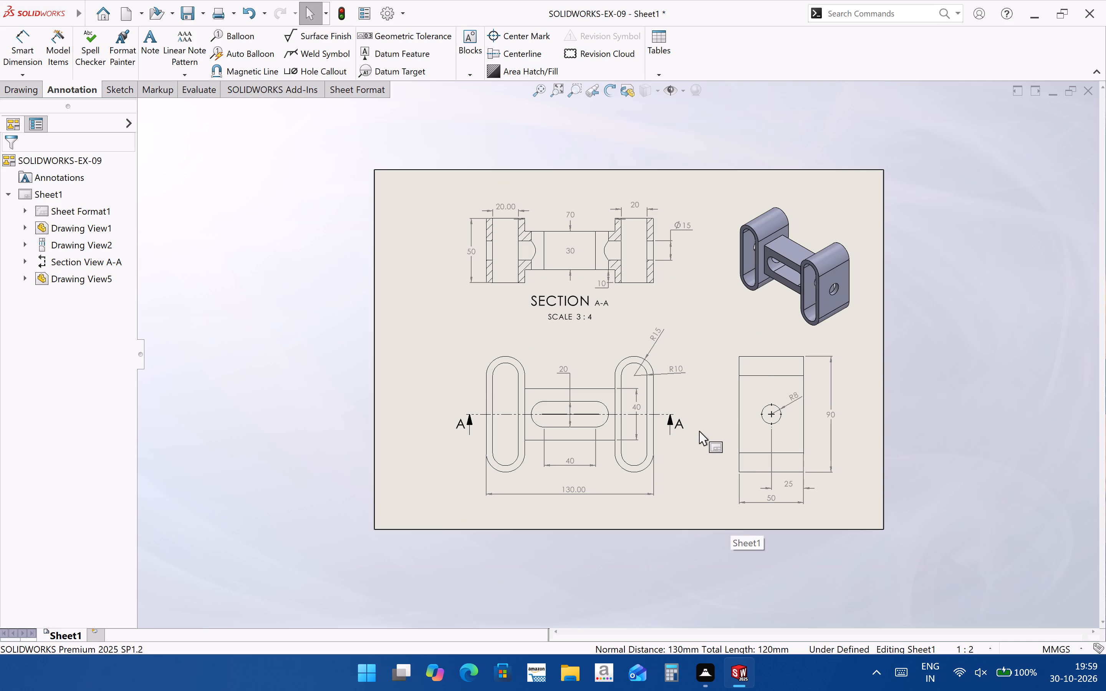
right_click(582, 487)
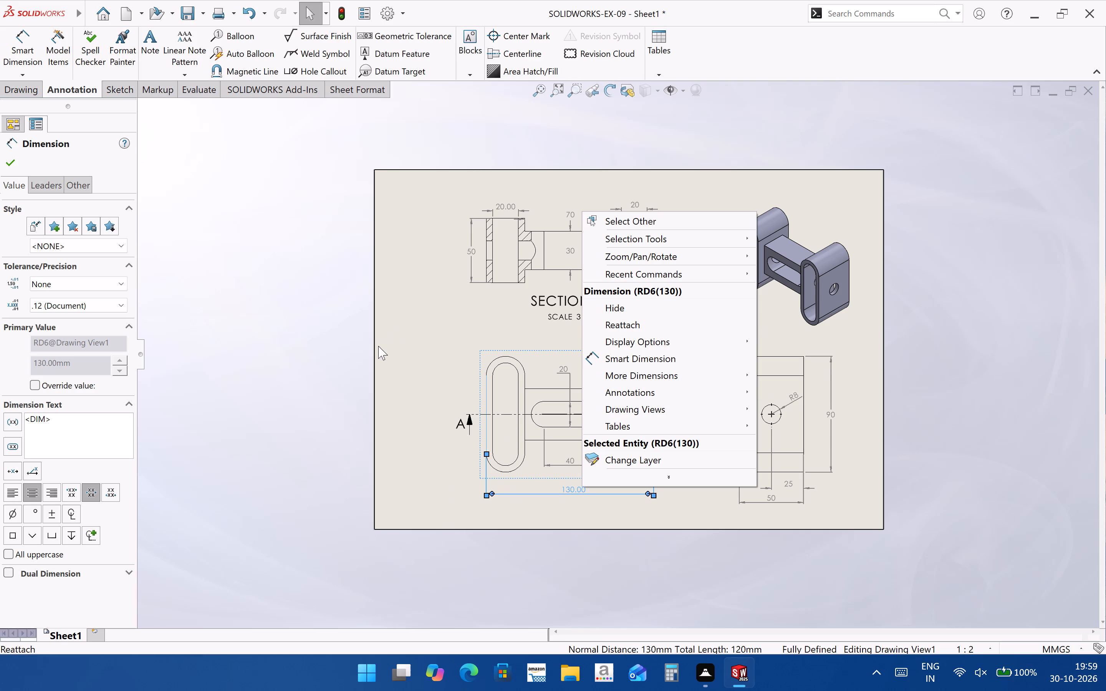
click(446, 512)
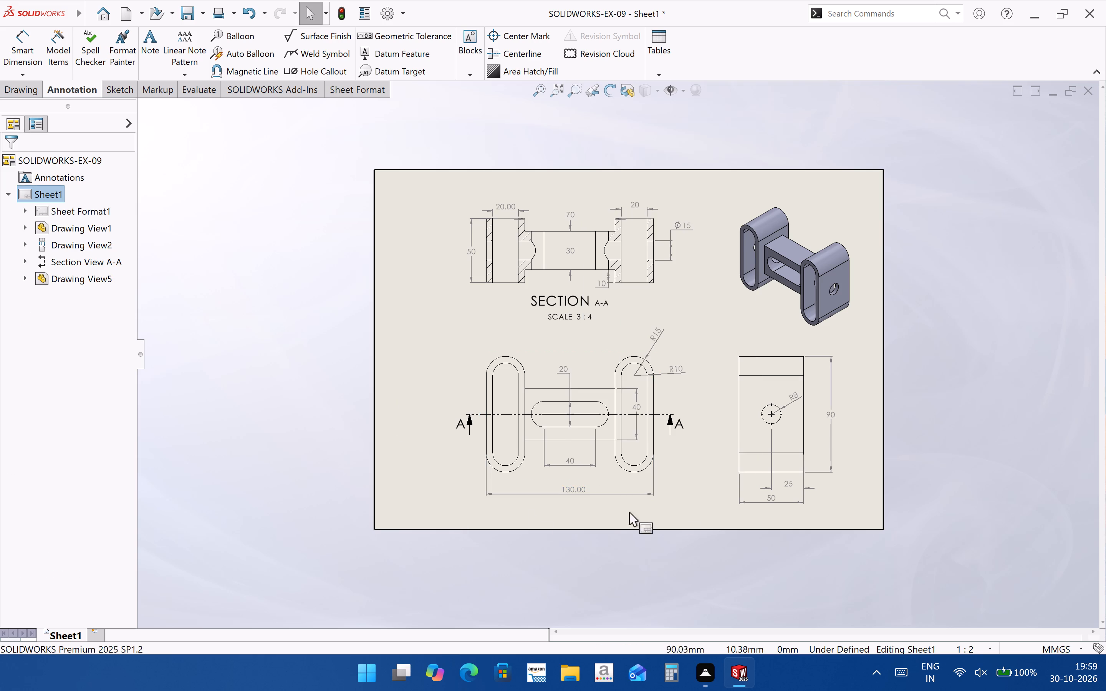
Examine the selection and display system options and the drafting standard settings, and search the options for "dim".
click(381, 5)
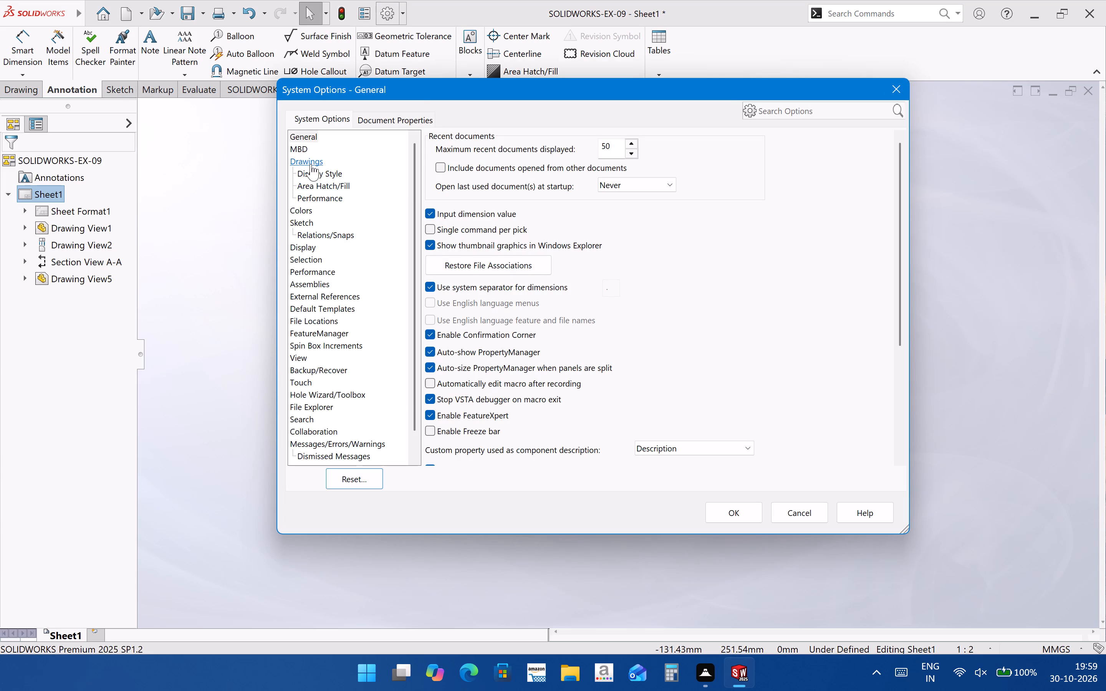
click(302, 251)
click(305, 260)
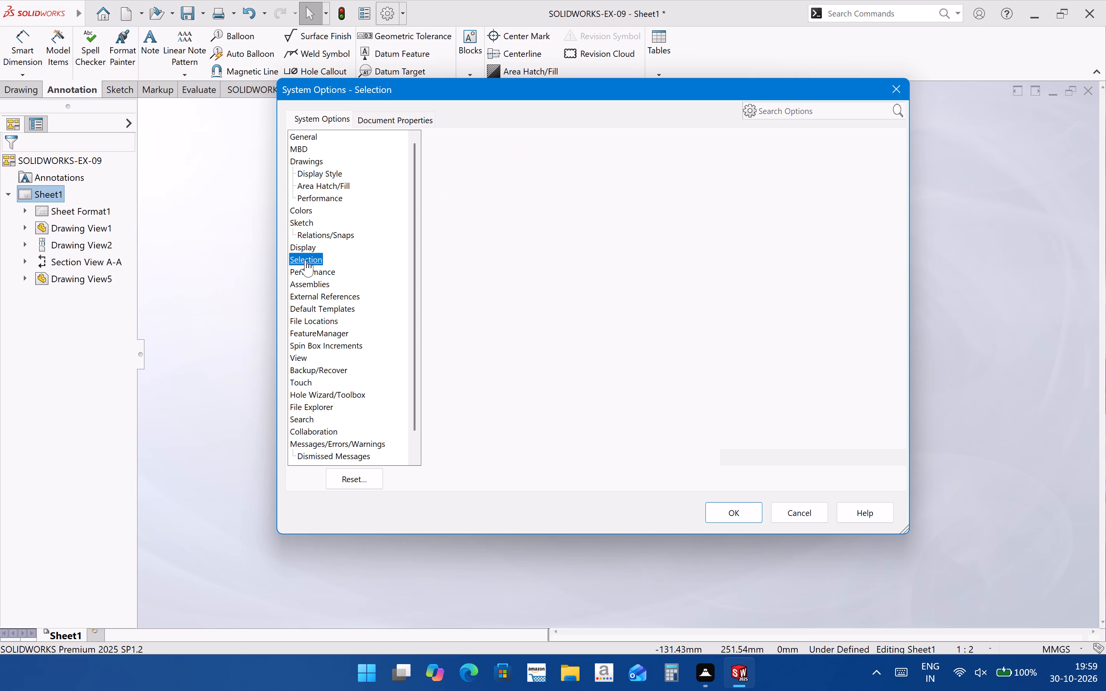
click(365, 116)
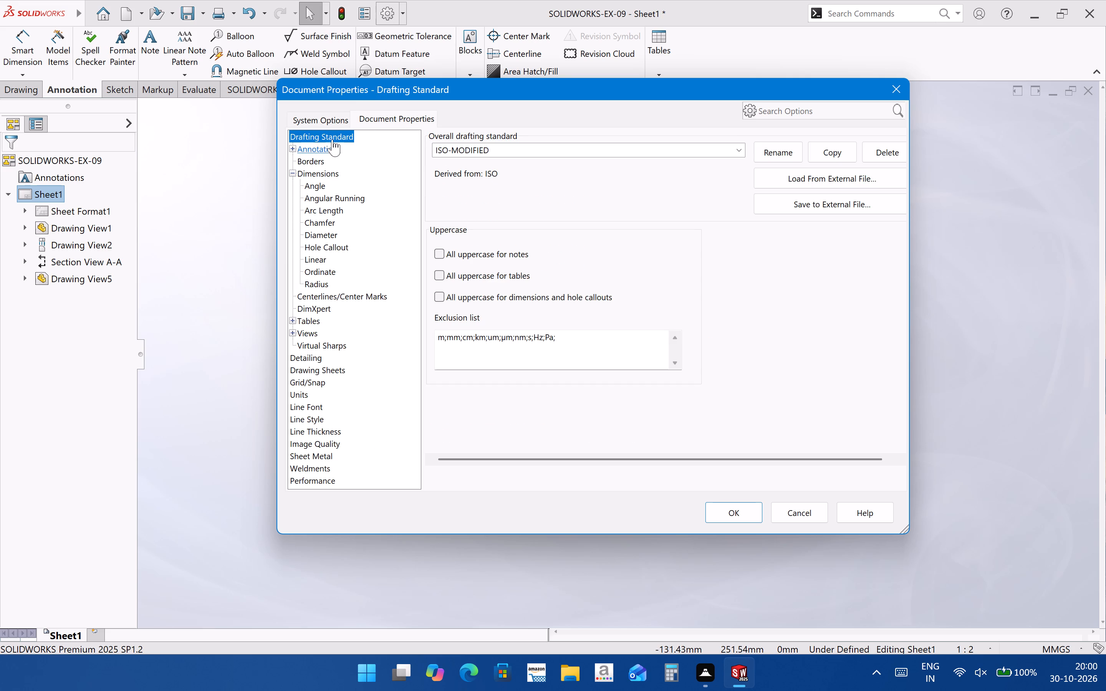
click(323, 120)
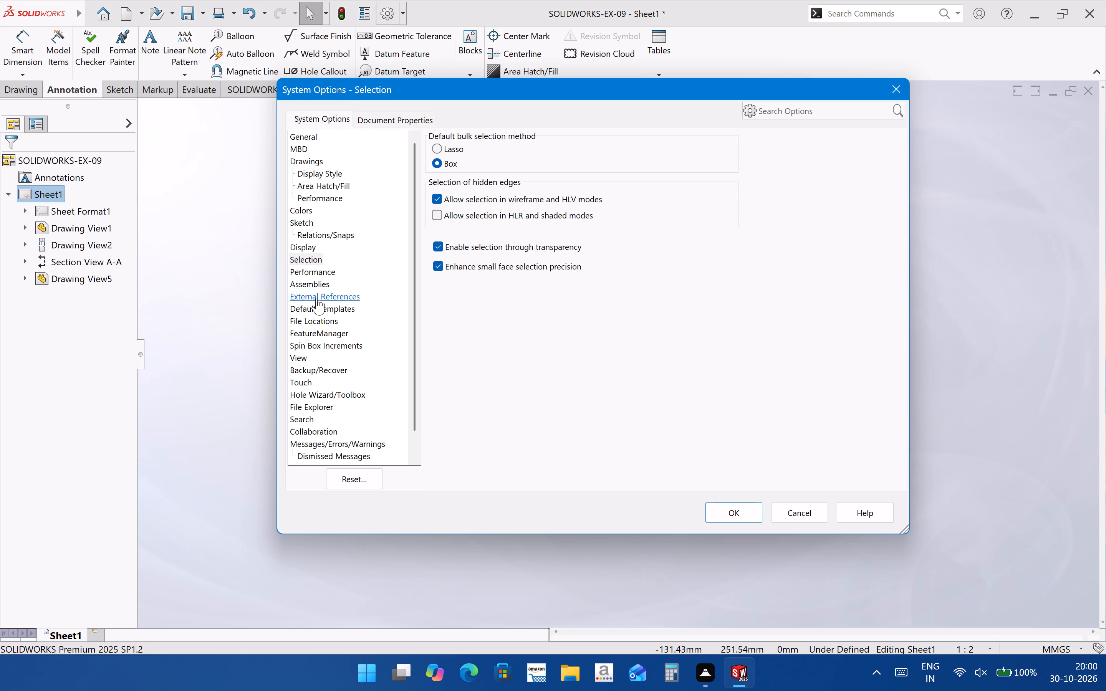
click(313, 253)
click(312, 246)
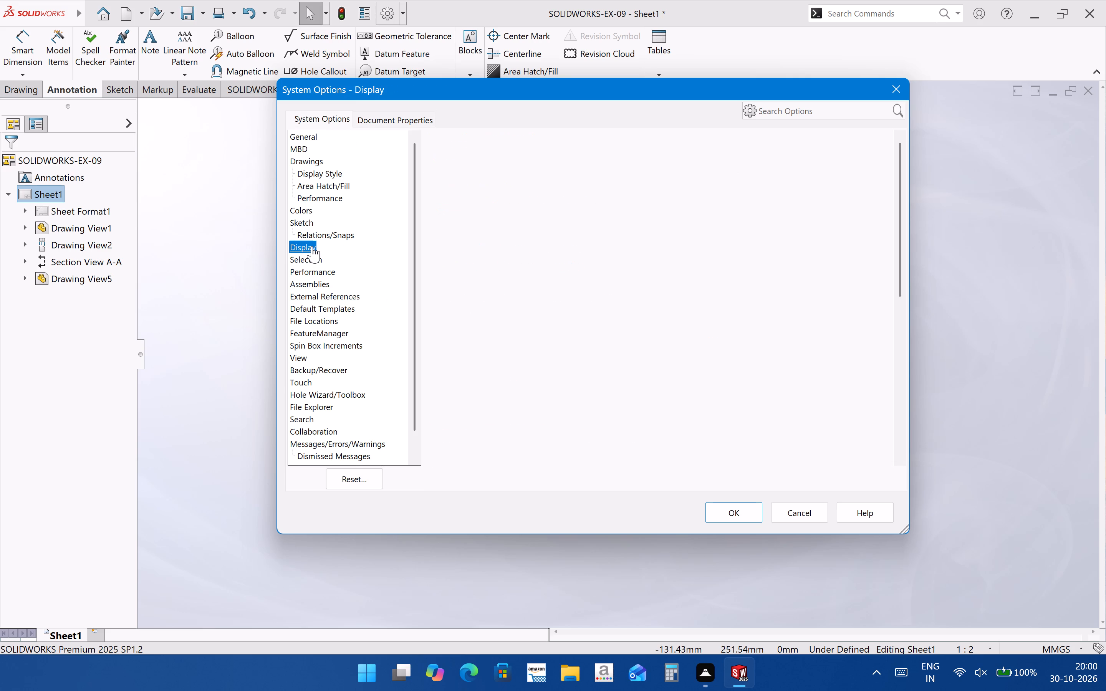
click(374, 118)
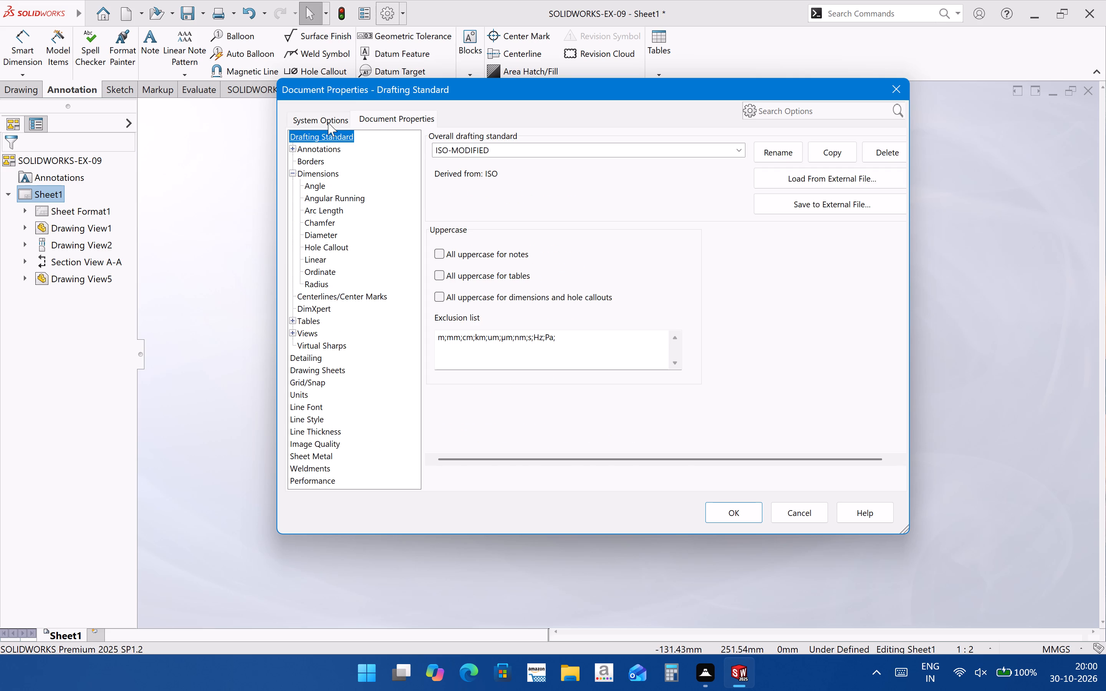
click(328, 121)
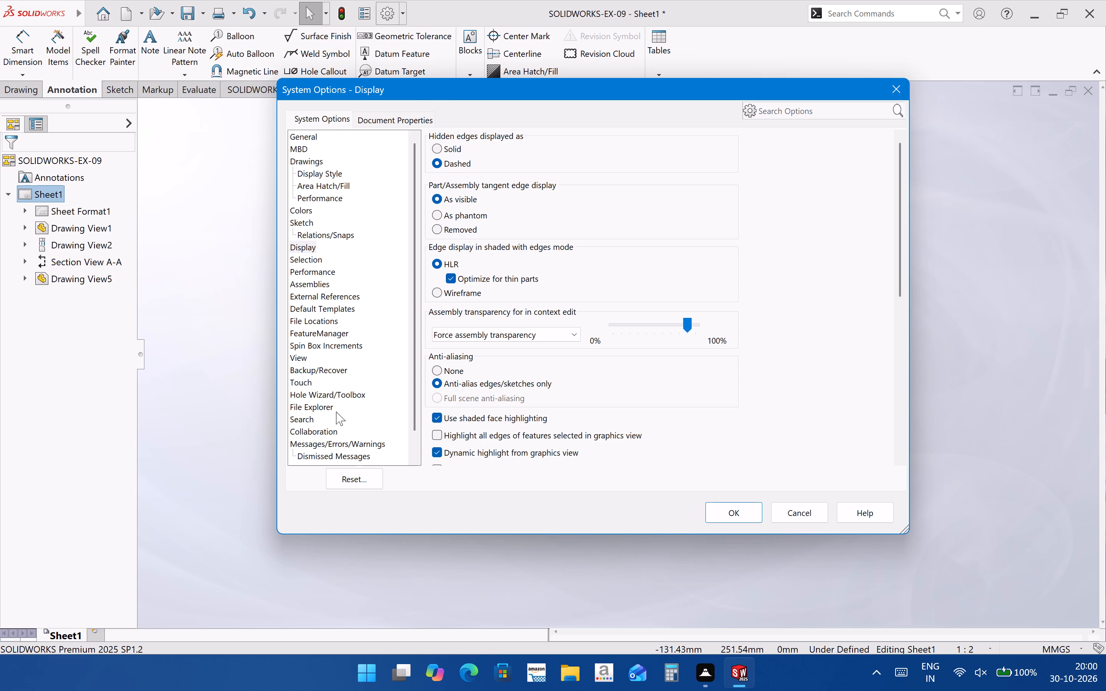
click(850, 112)
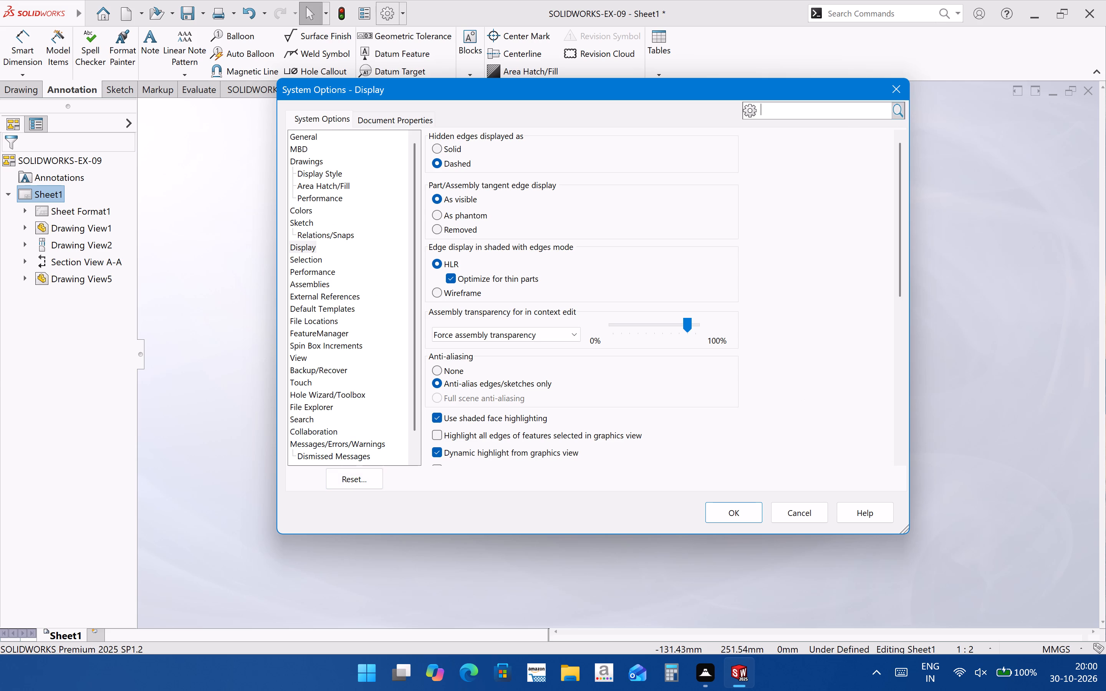
key(d)
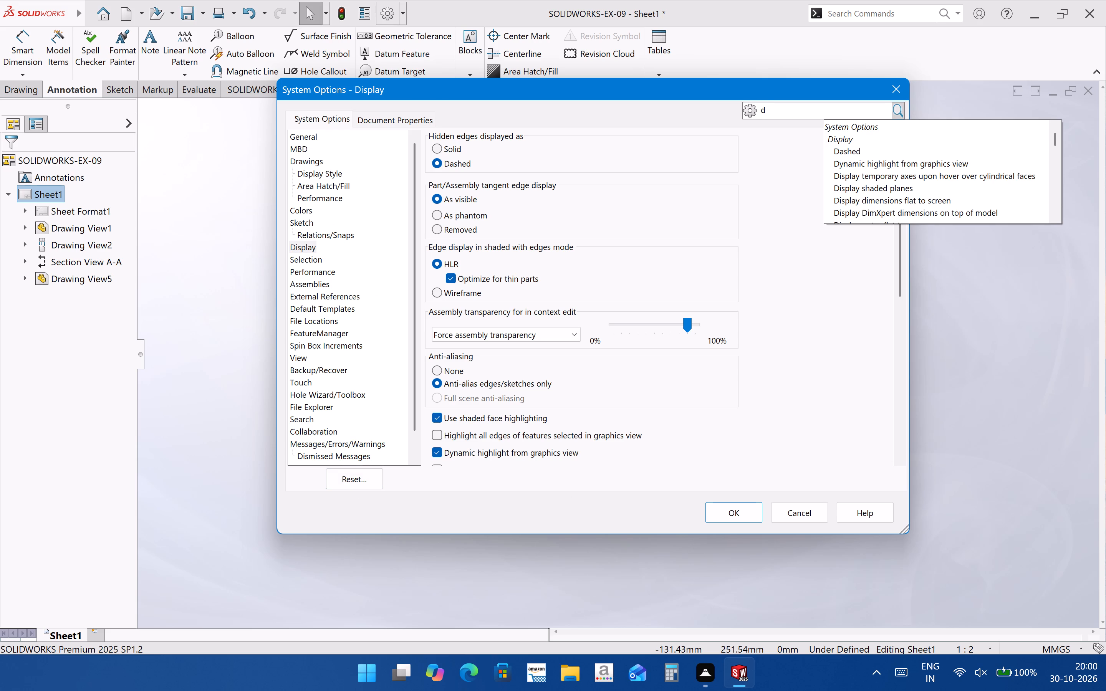
text(im)
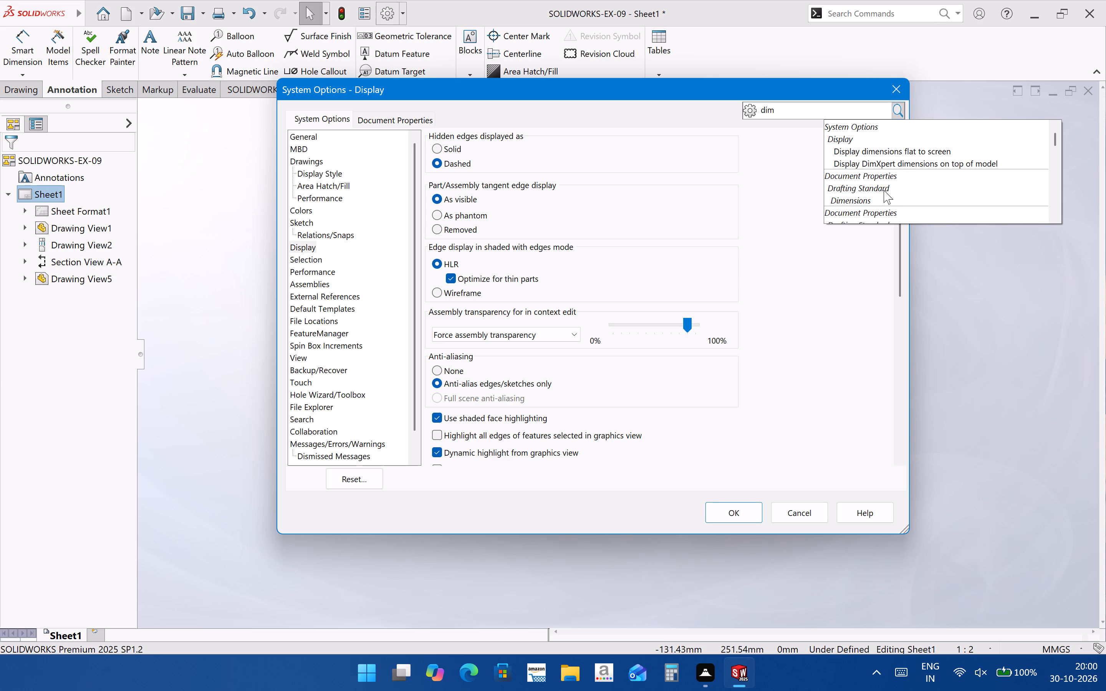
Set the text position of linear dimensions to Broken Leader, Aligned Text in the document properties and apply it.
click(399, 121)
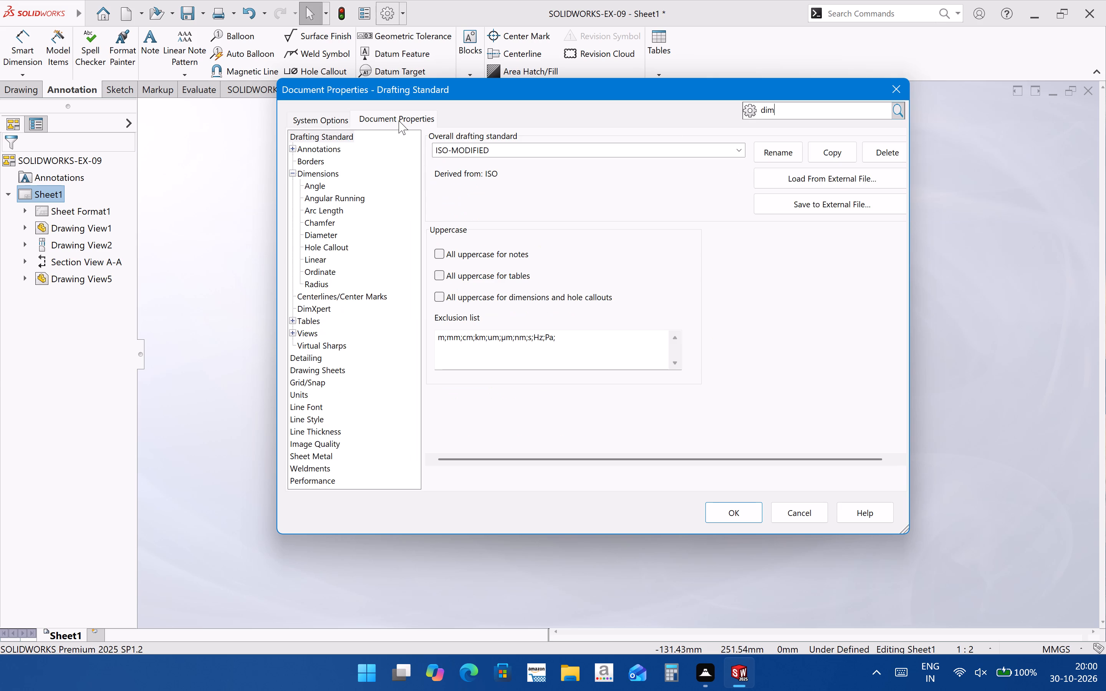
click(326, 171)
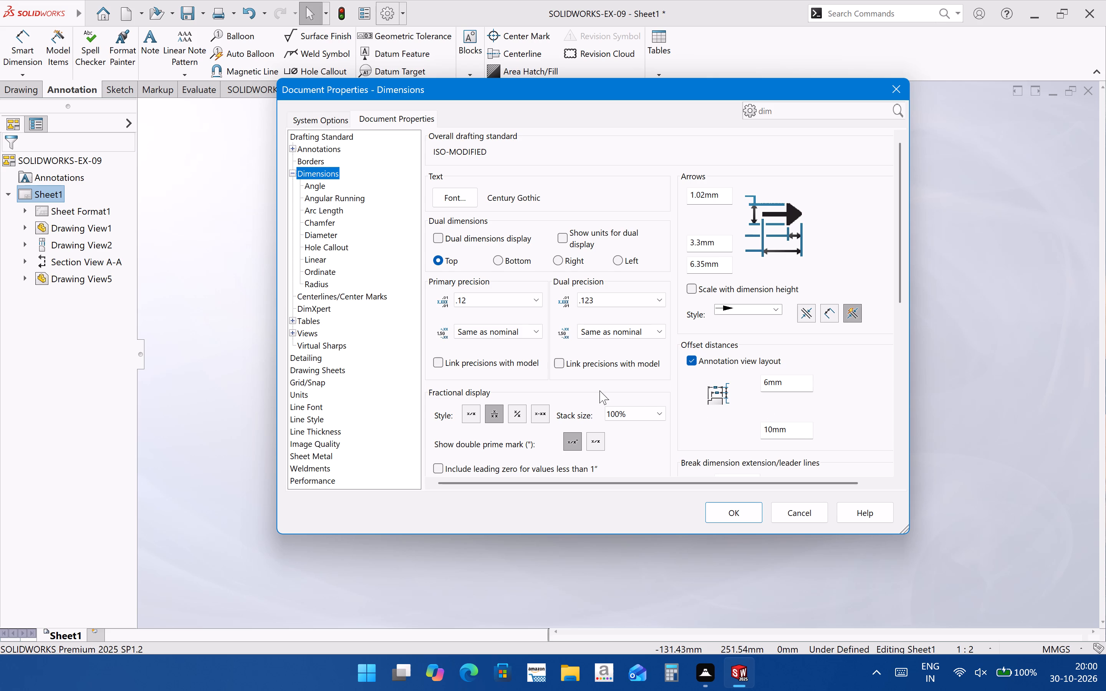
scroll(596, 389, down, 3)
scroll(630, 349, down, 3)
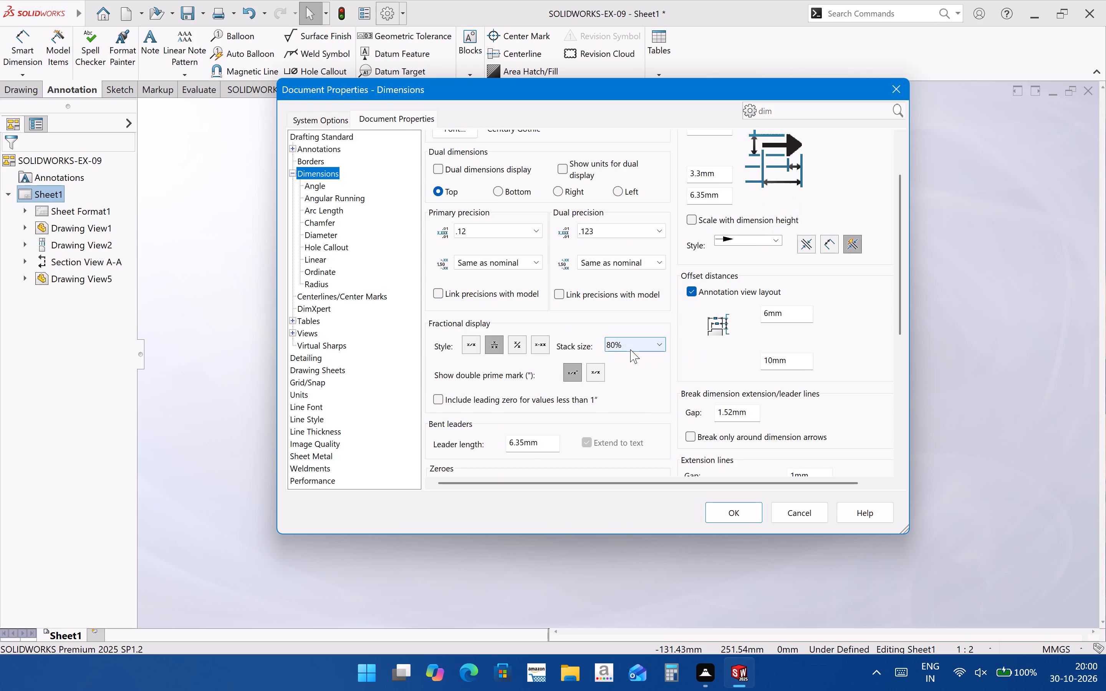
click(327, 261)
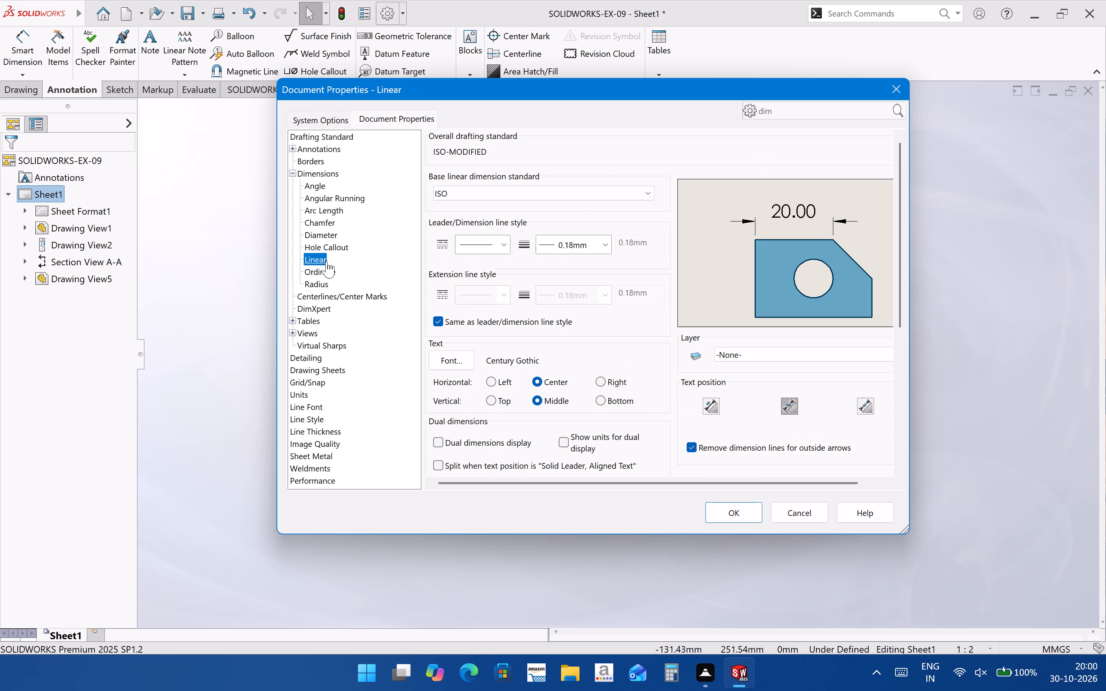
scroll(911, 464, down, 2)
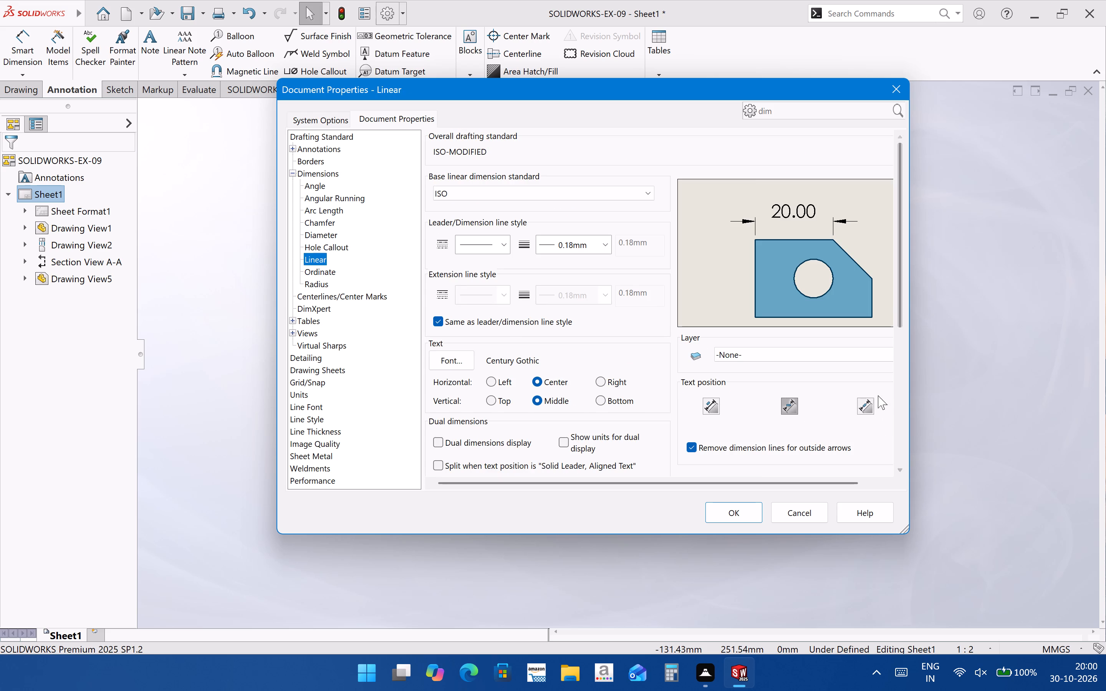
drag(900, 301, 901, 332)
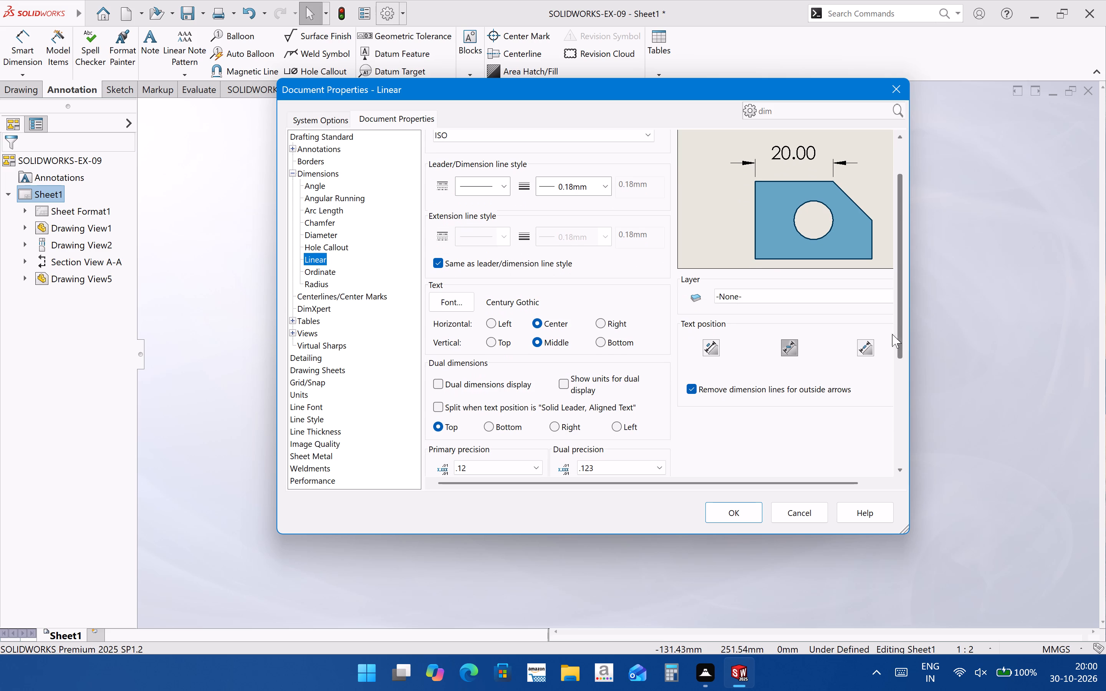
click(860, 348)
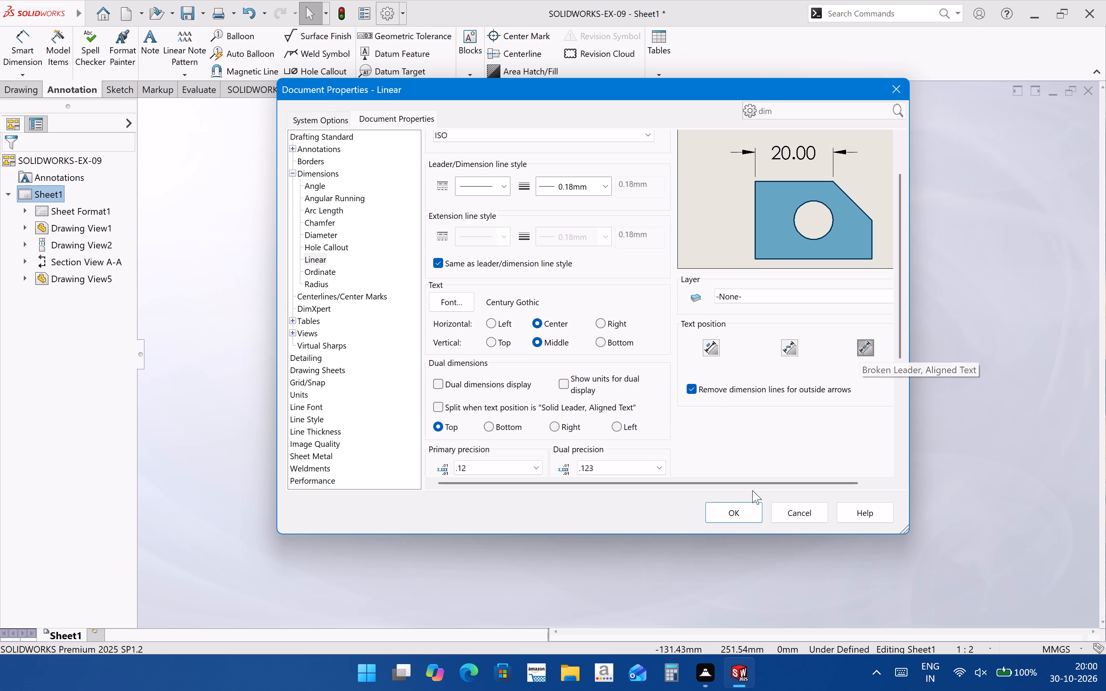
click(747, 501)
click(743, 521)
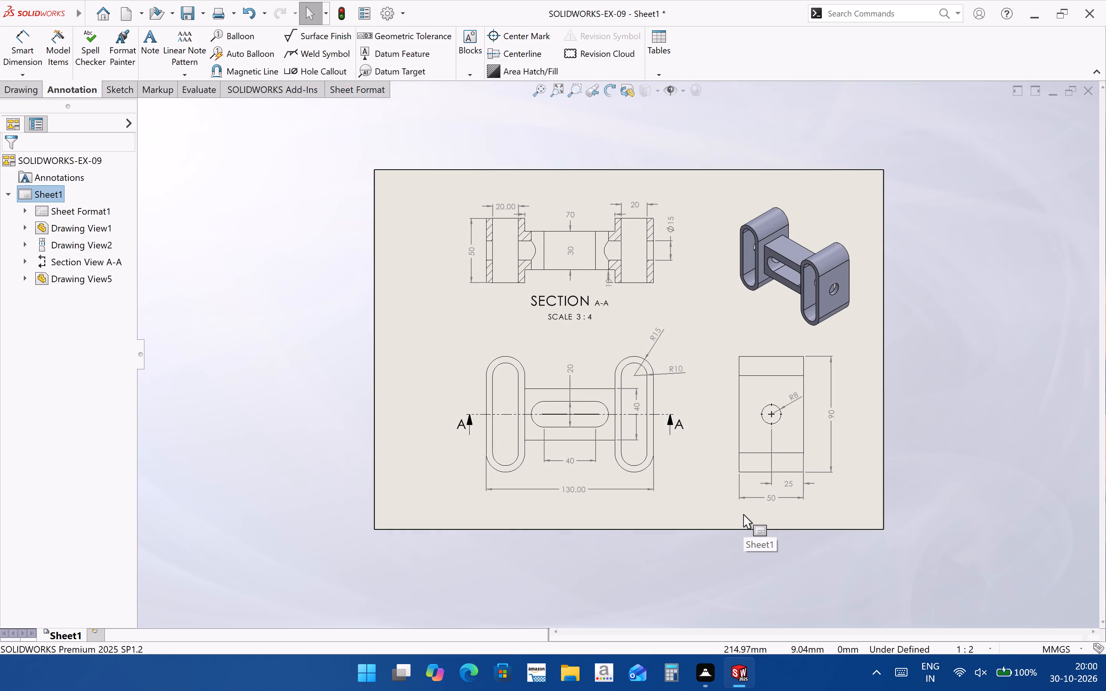
Move the 10 mm dimension text in Section A-A slightly down, just below the section's lower edge.
scroll(663, 349, down, 2)
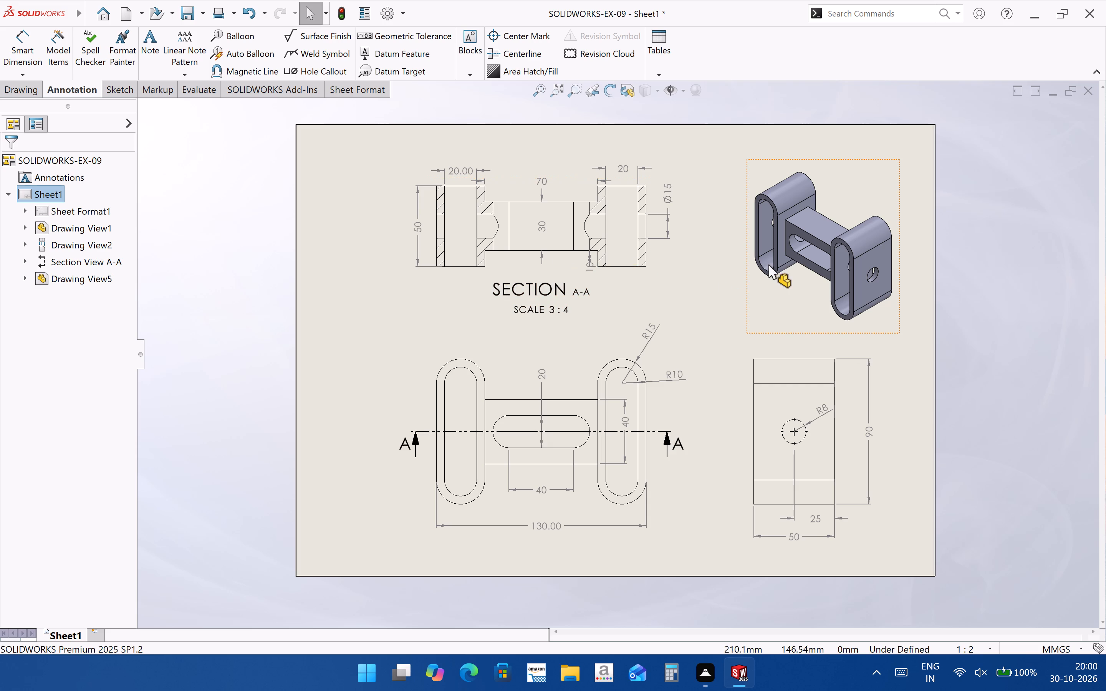
scroll(607, 244, down, 1)
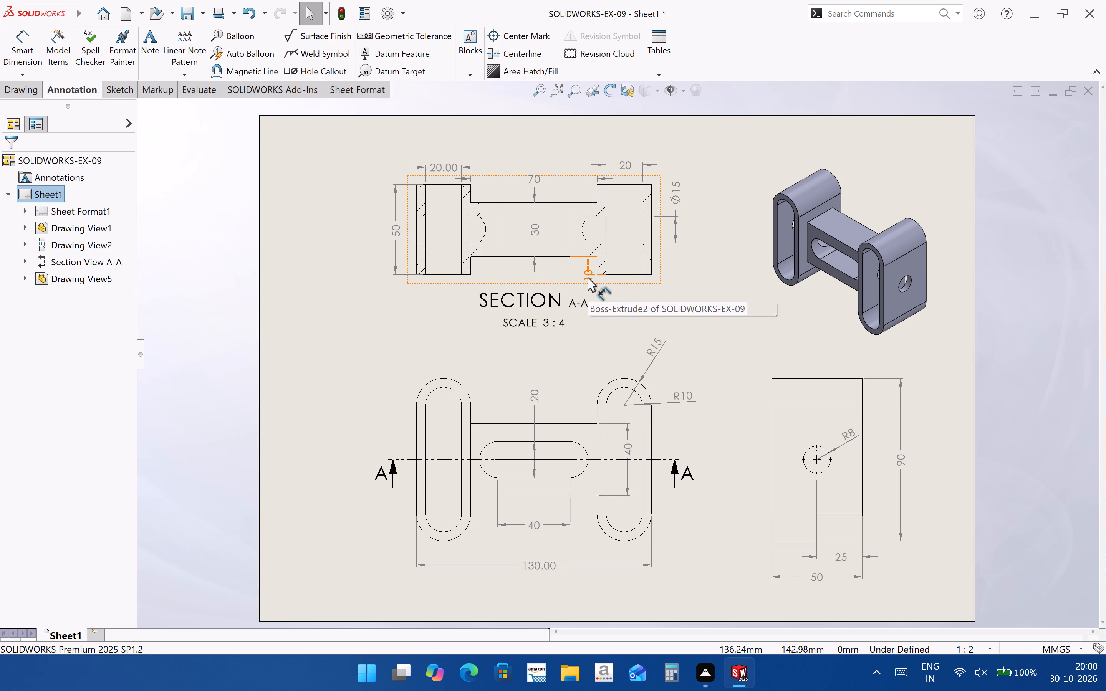
drag(588, 277, 588, 286)
click(696, 359)
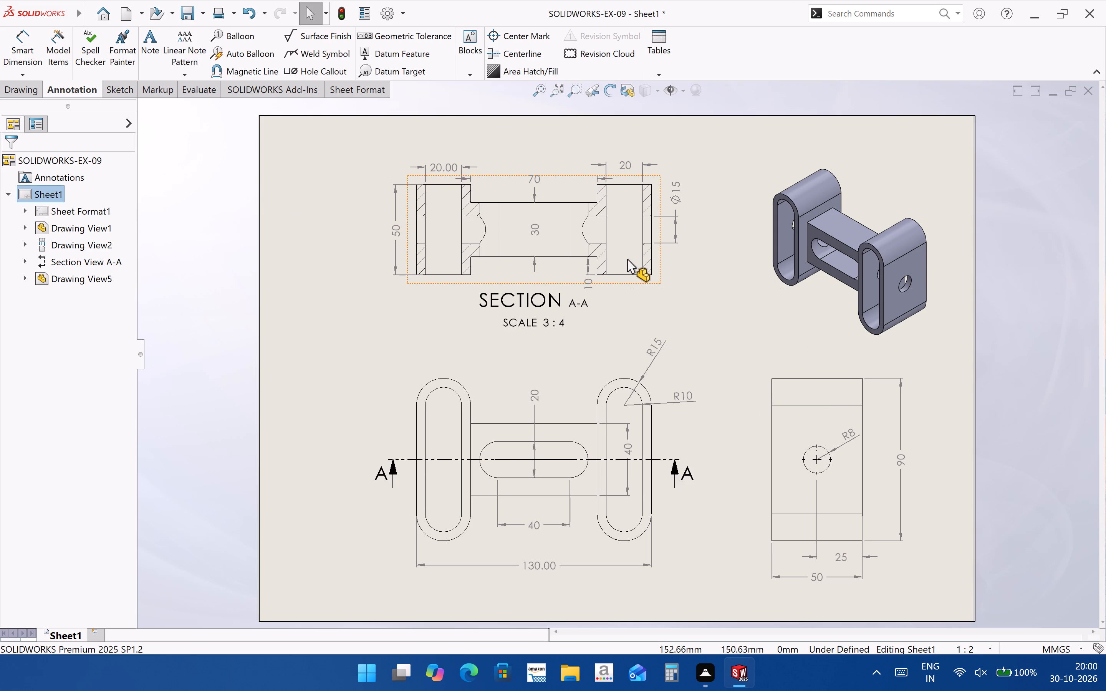
Set the text position of linear dimensions back to Broken Leader, Horizontal Text in the document properties and apply it.
click(378, 7)
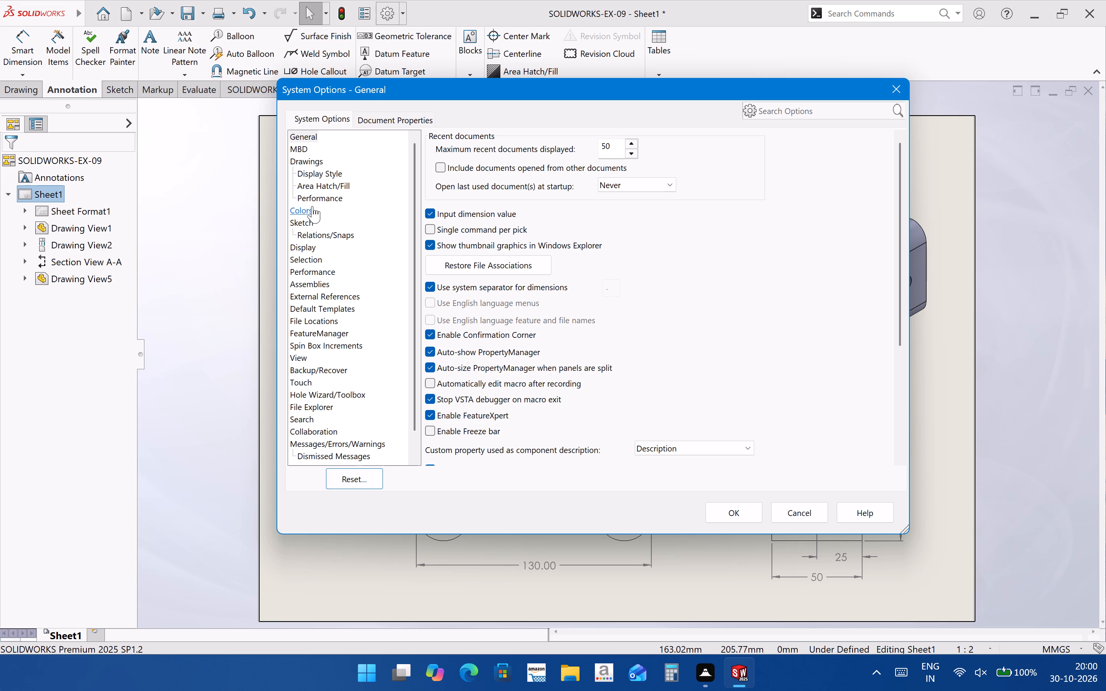
click(377, 122)
click(322, 261)
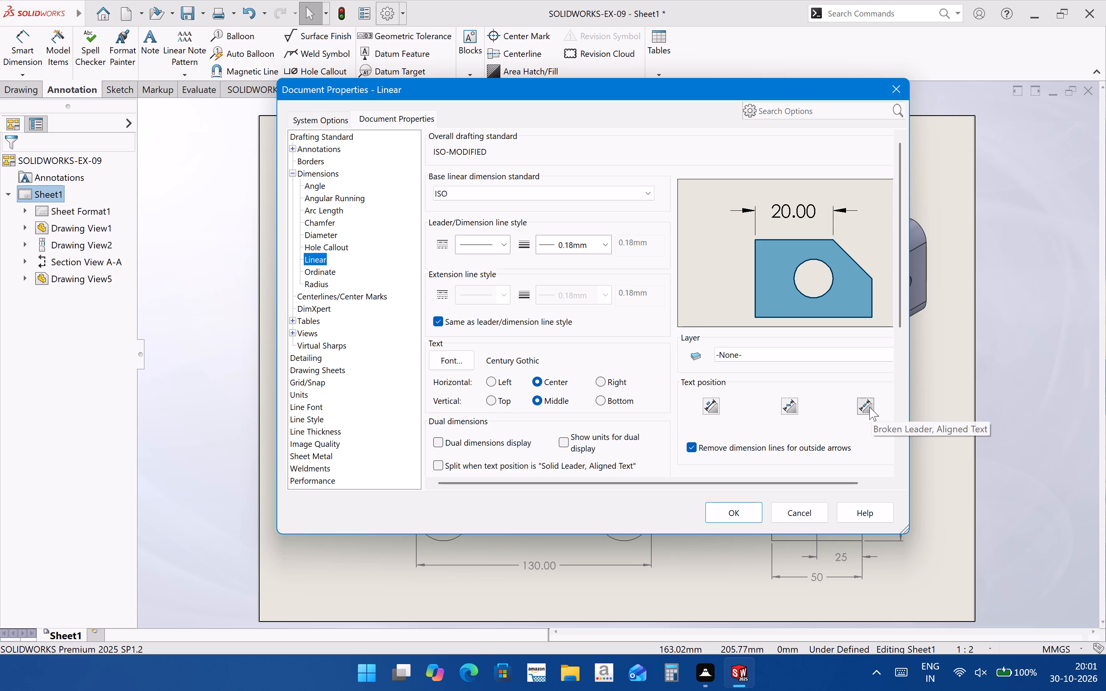
click(793, 410)
click(721, 505)
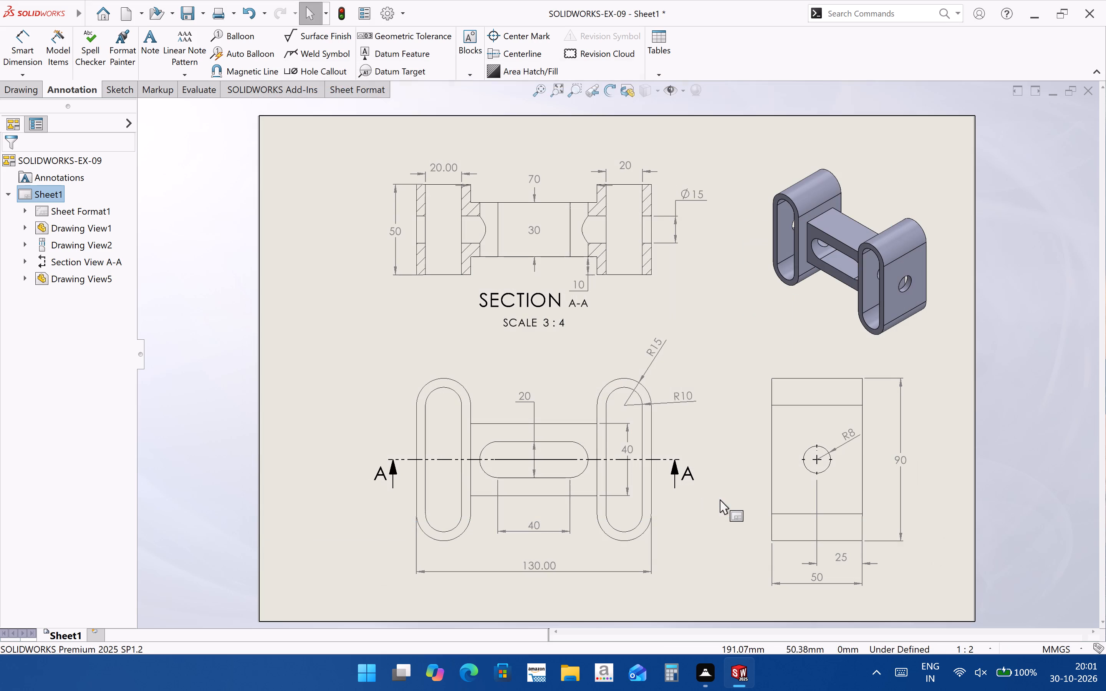
click(738, 360)
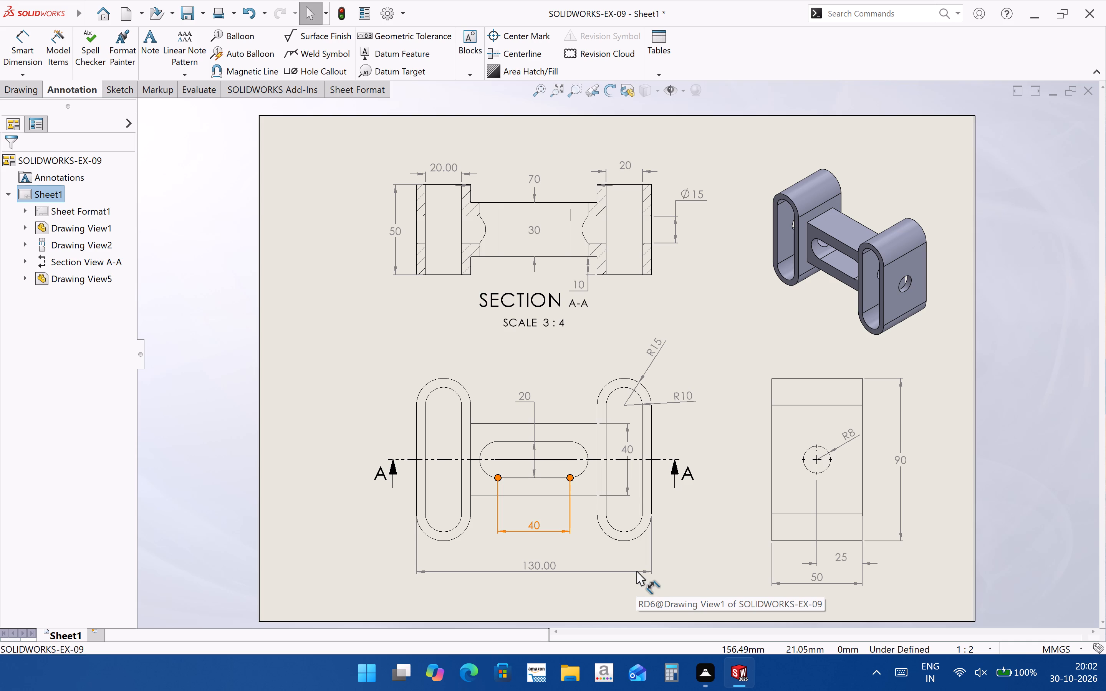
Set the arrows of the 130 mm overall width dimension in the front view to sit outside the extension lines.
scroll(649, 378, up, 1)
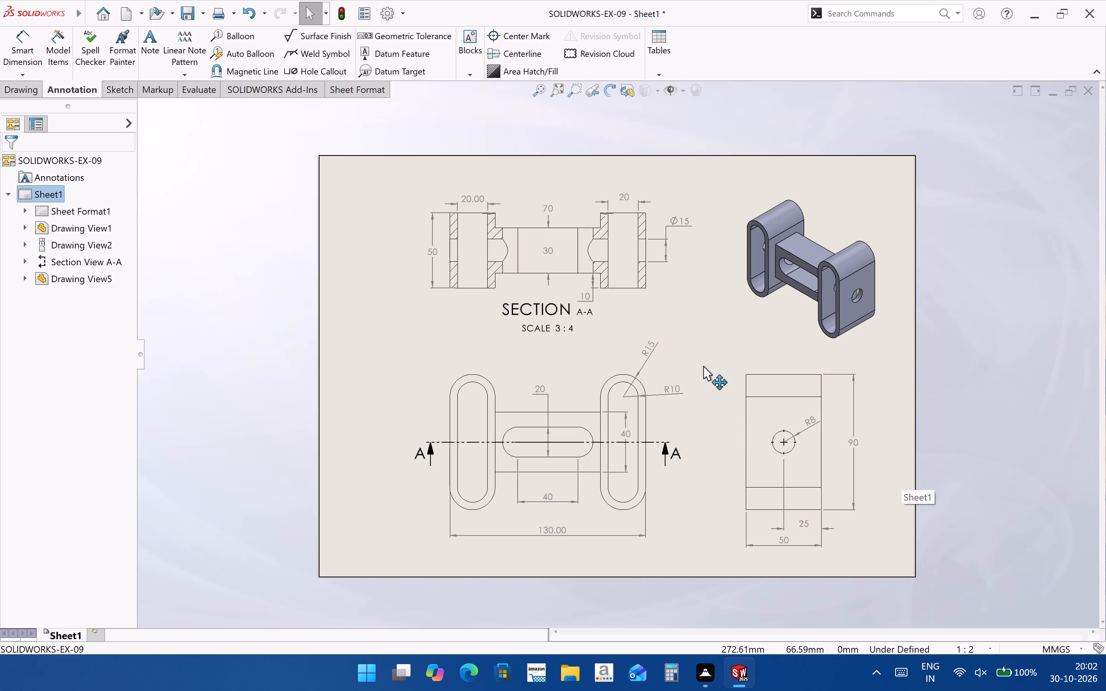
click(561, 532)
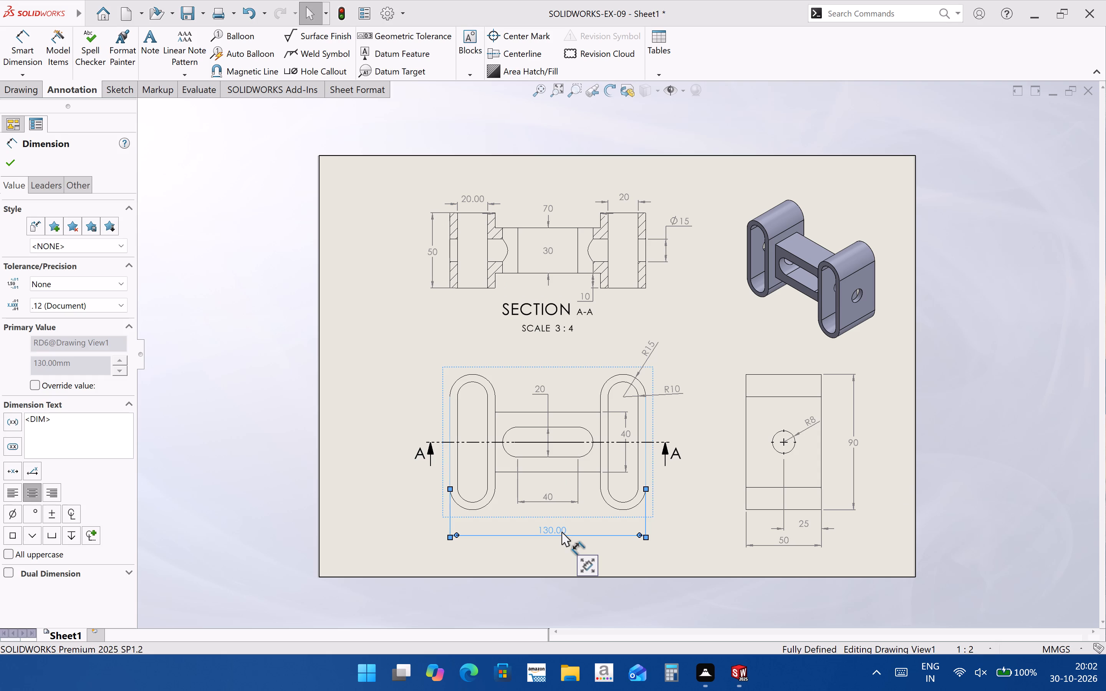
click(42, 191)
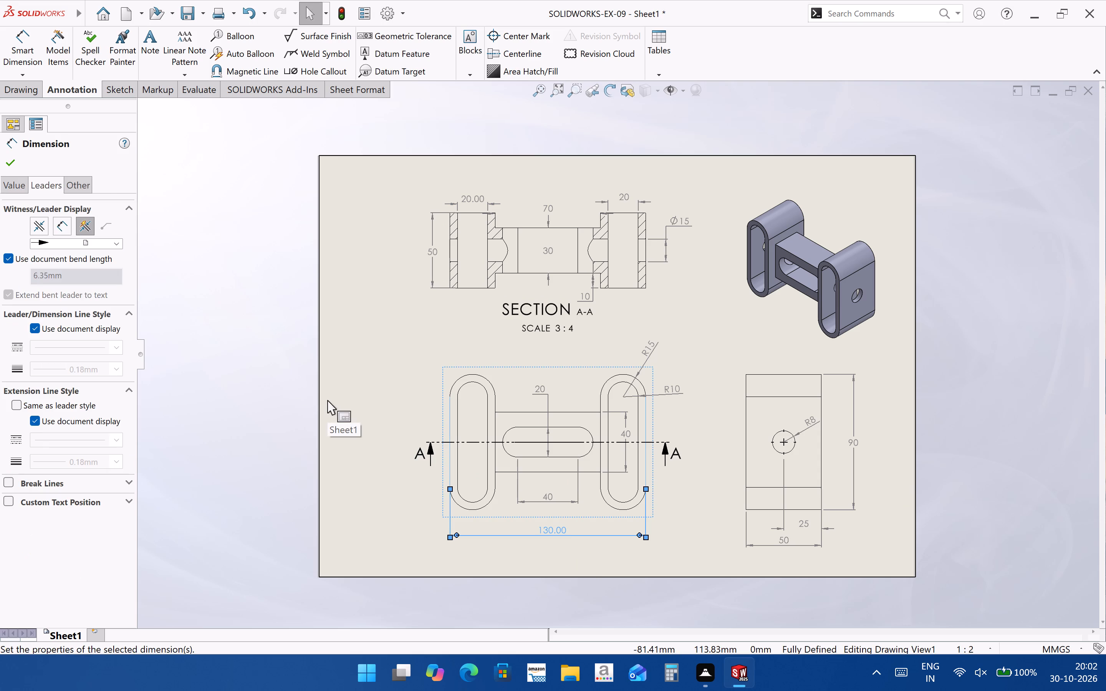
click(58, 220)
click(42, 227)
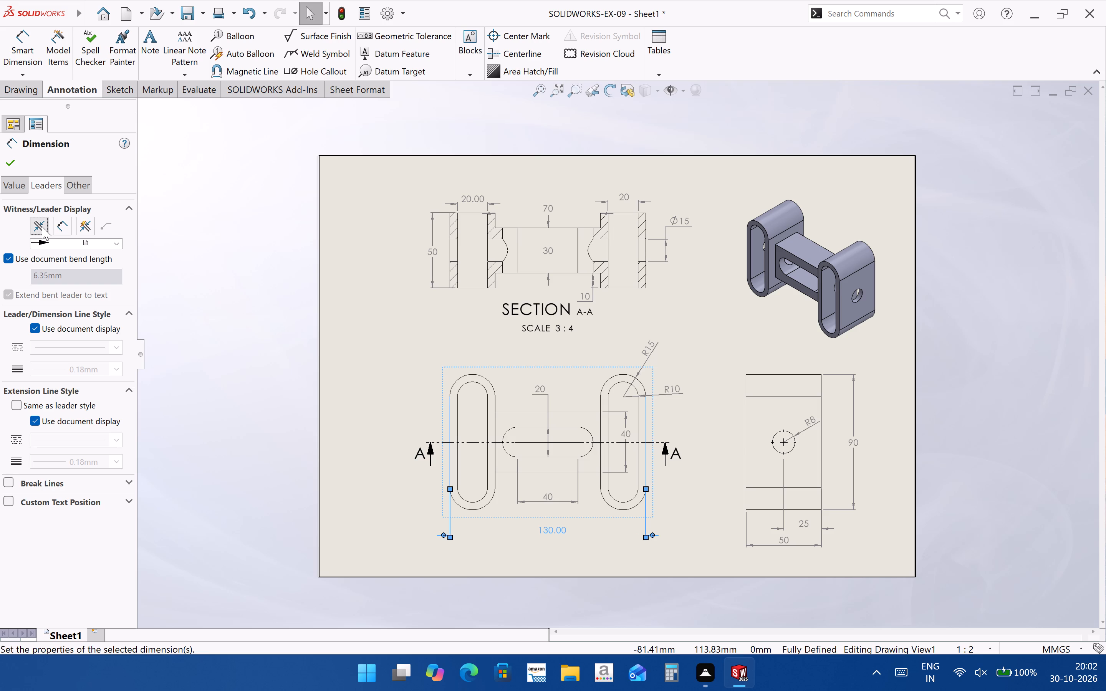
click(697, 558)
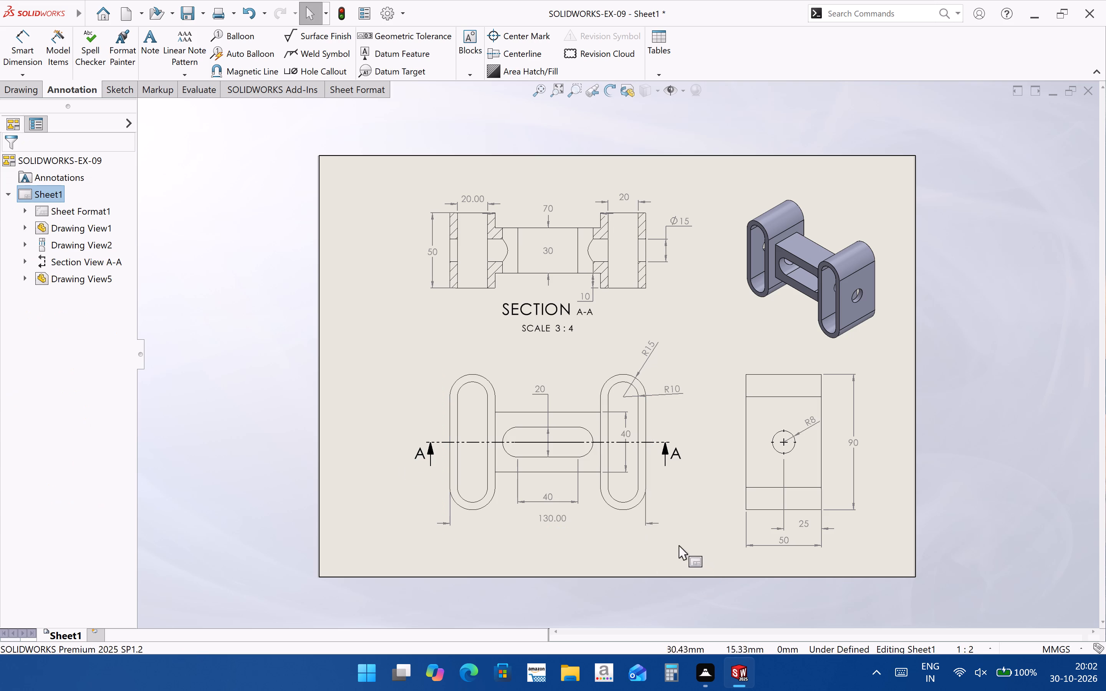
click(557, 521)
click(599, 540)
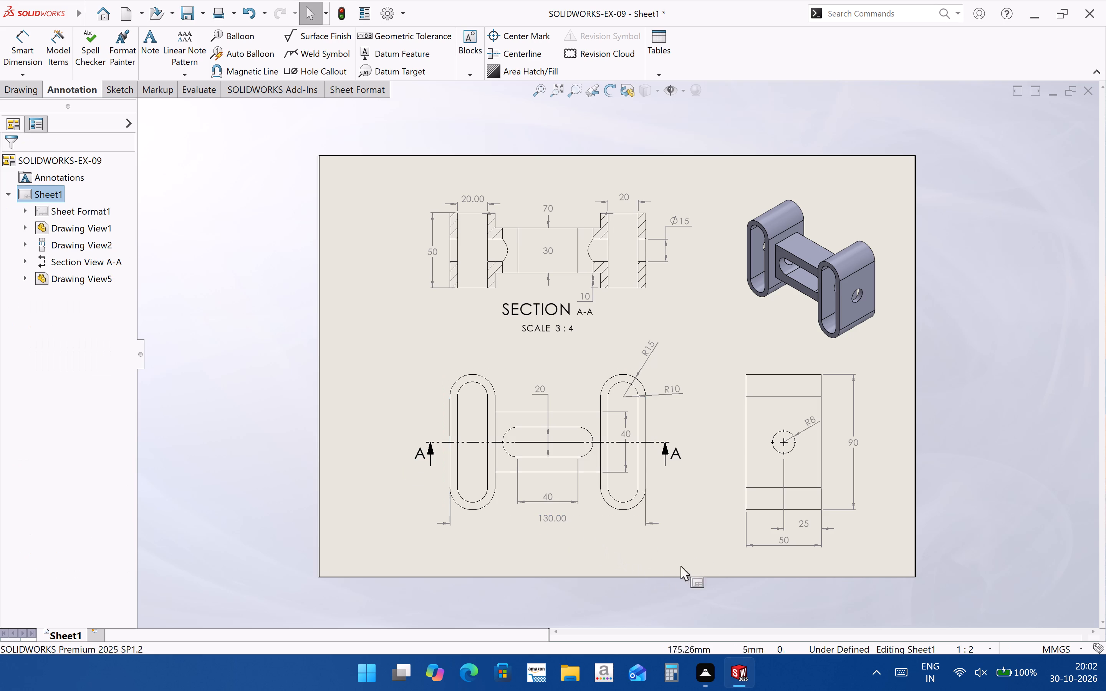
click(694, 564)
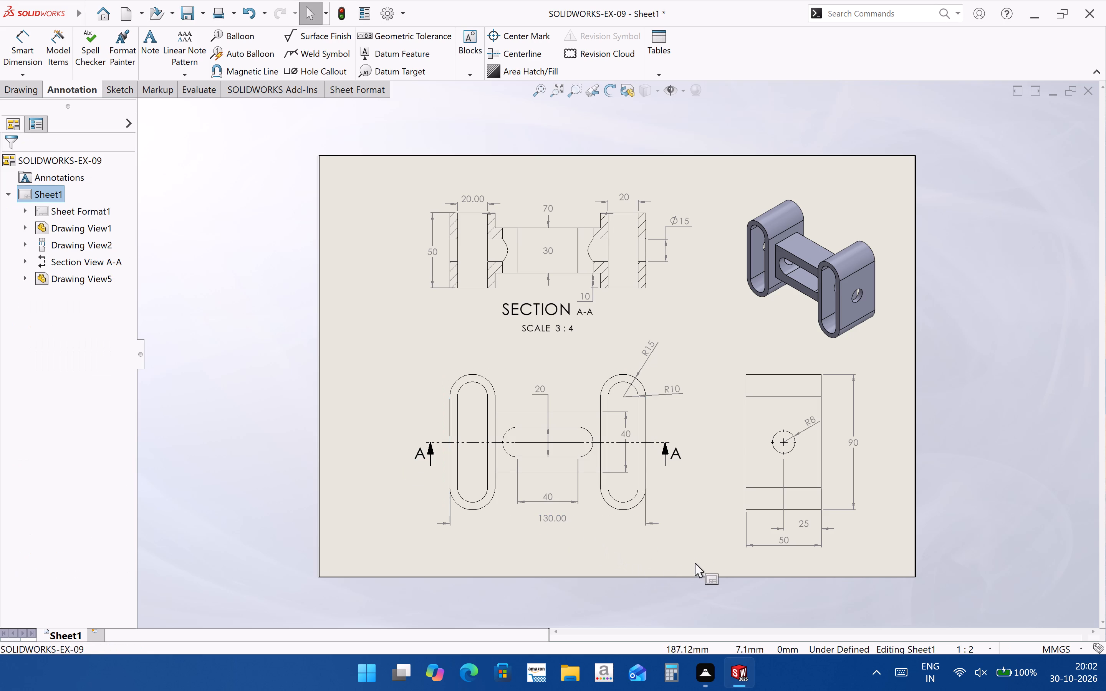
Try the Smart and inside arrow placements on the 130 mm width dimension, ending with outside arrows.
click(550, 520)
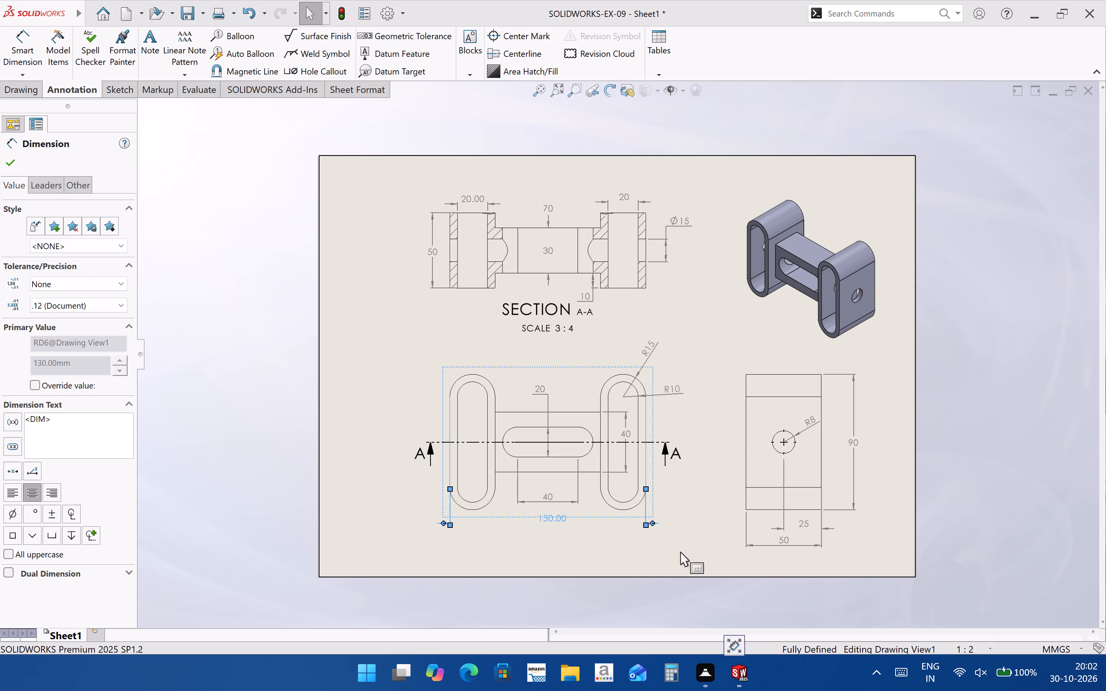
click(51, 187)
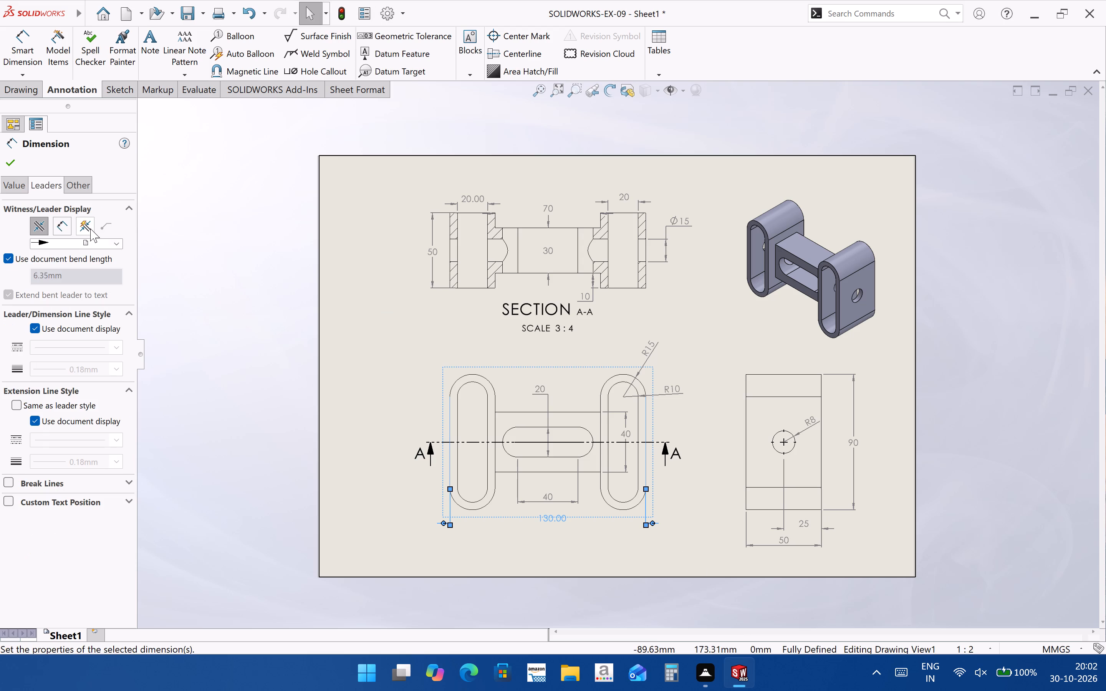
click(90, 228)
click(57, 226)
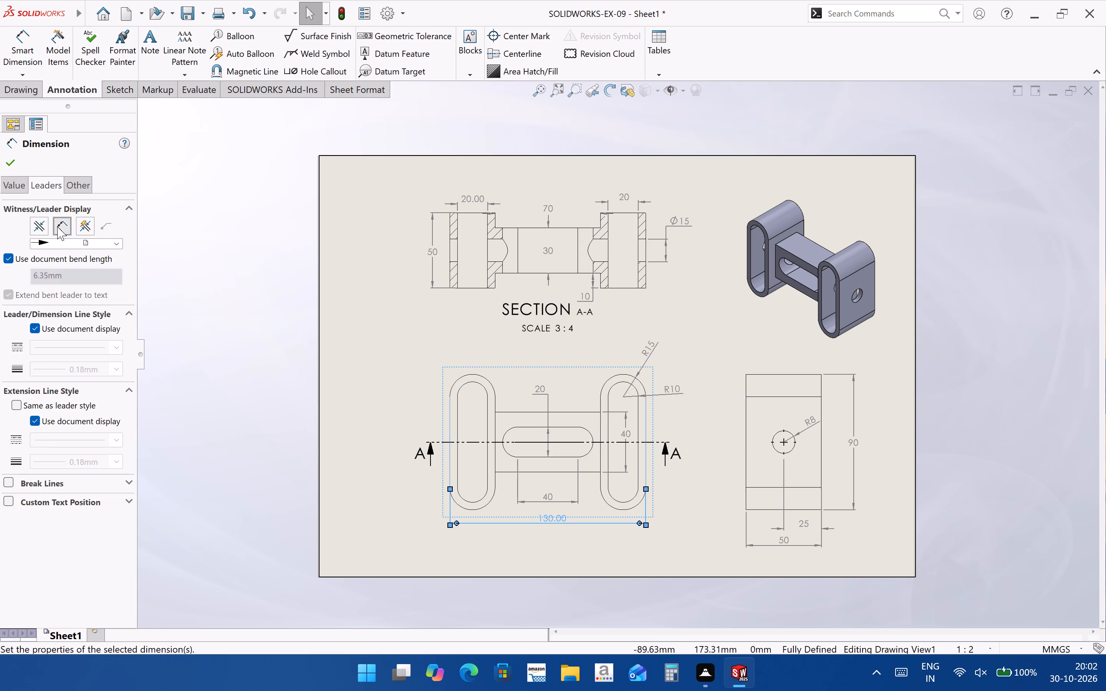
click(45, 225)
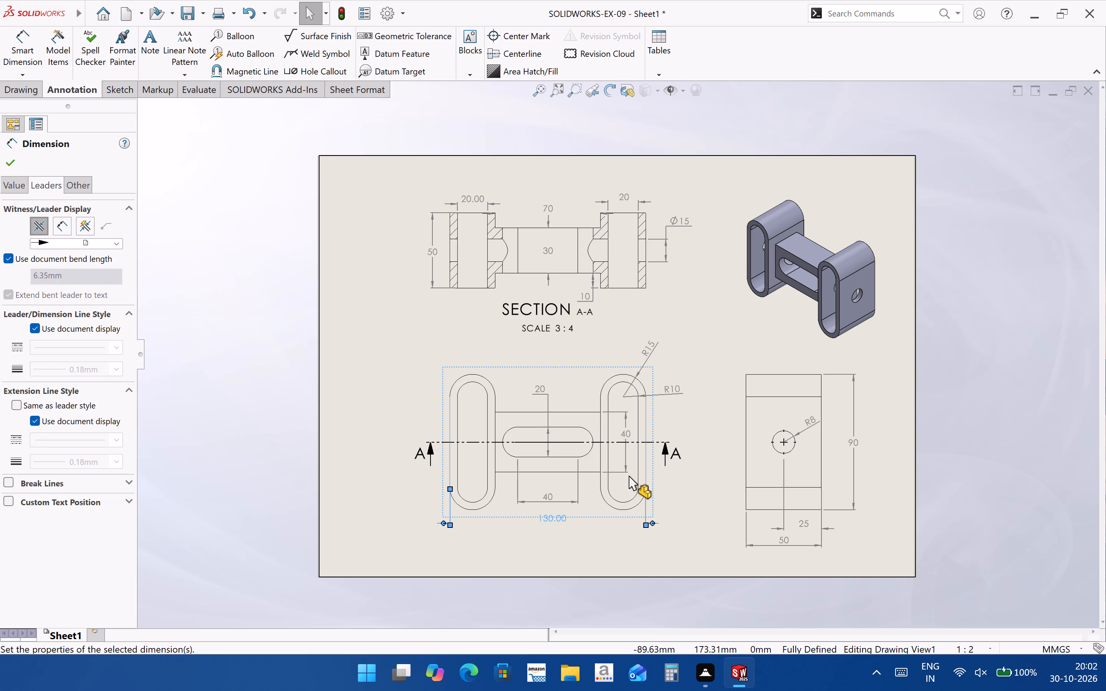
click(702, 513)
Give the 130 mm width dimension Smart arrow placement and center its text between the extension lines.
click(565, 524)
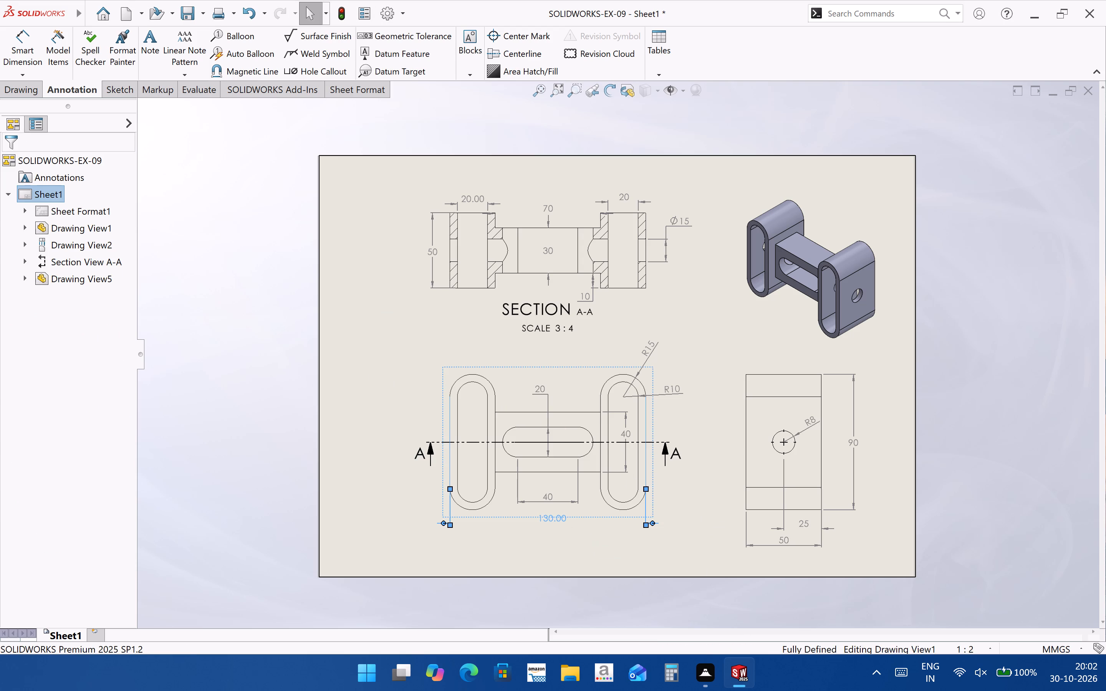
click(49, 192)
click(77, 228)
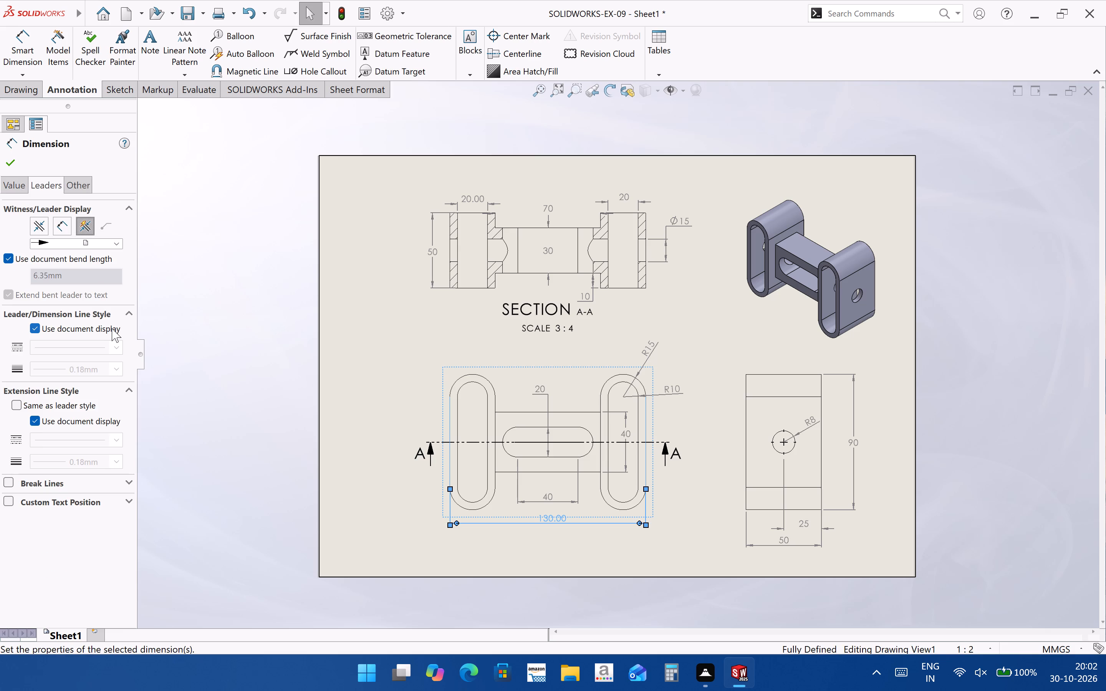
click(19, 182)
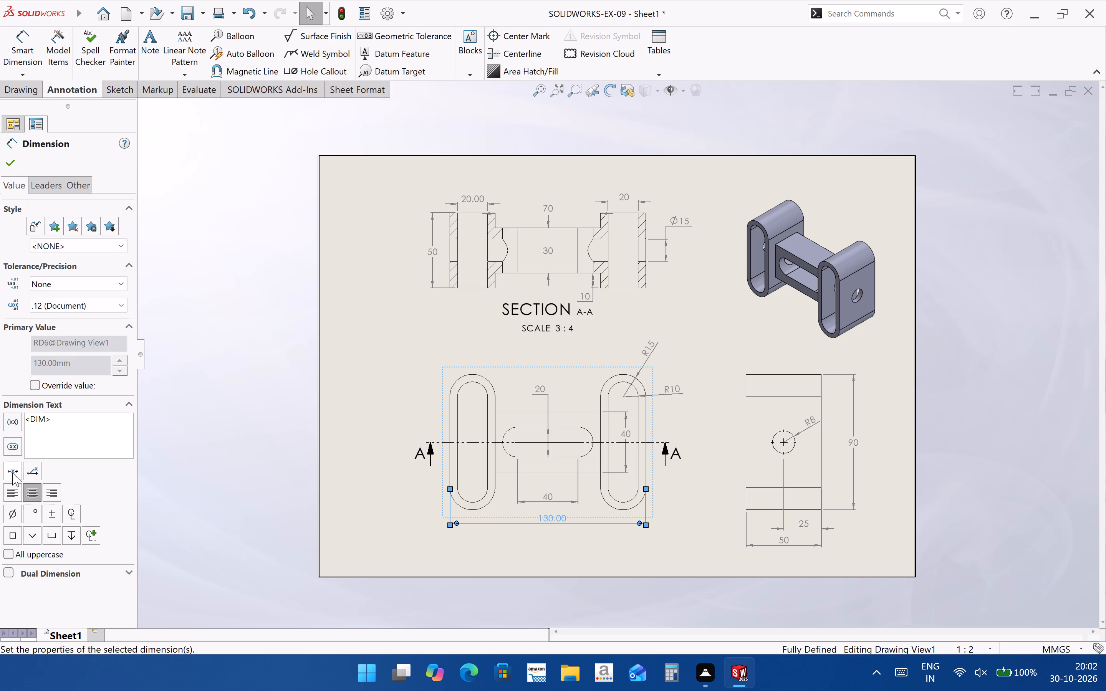
click(10, 465)
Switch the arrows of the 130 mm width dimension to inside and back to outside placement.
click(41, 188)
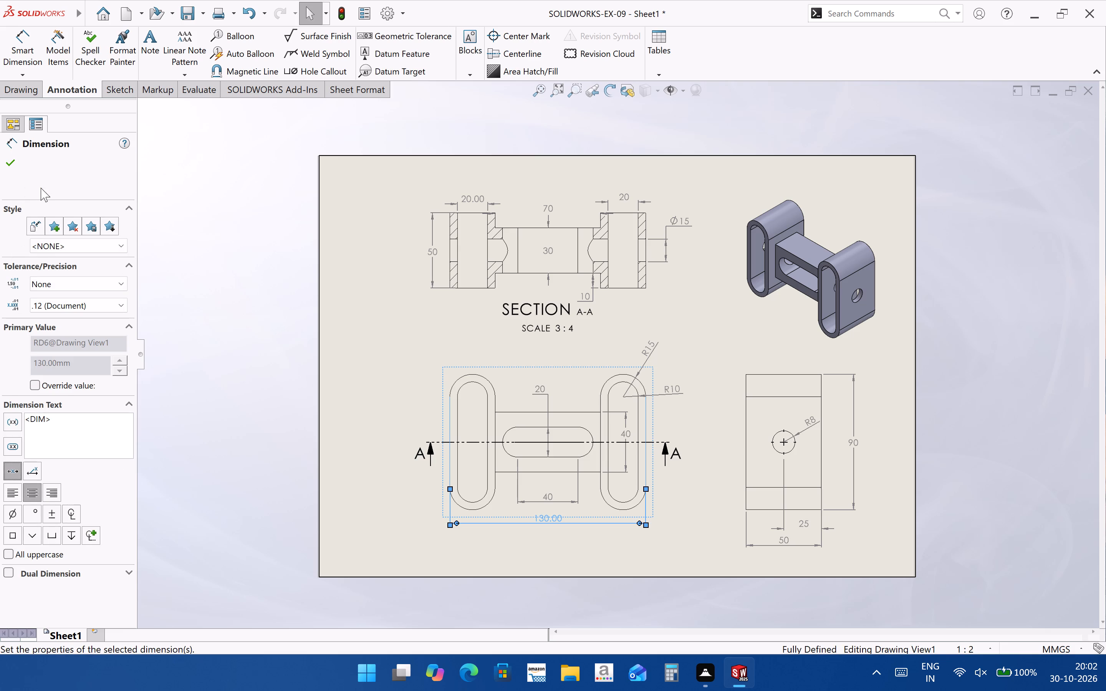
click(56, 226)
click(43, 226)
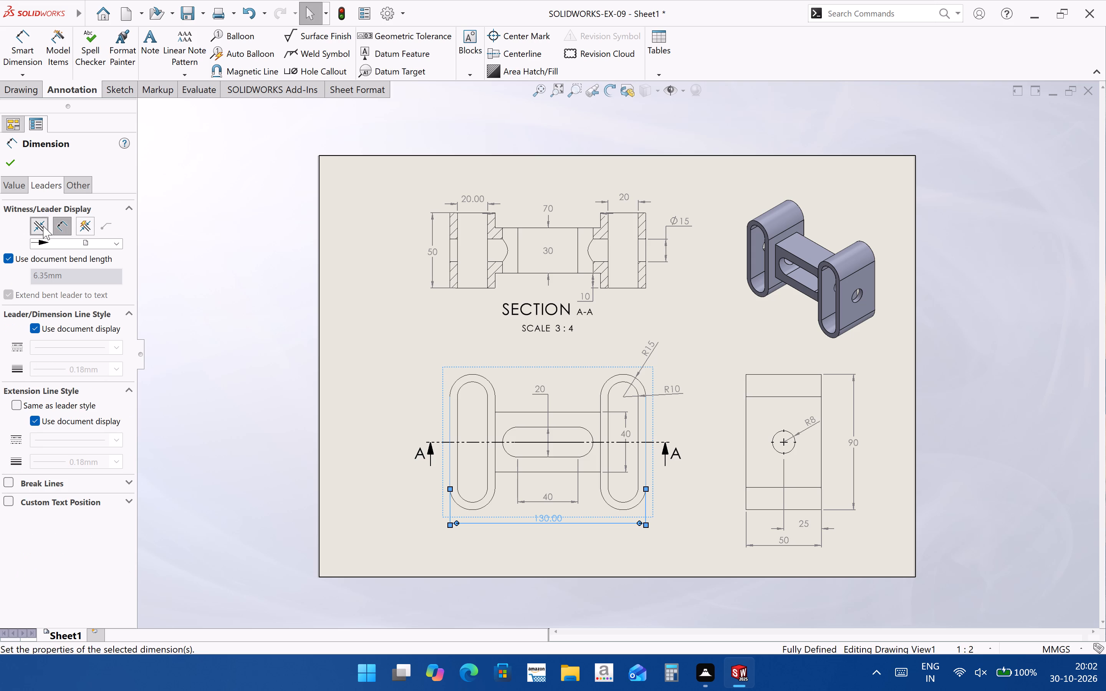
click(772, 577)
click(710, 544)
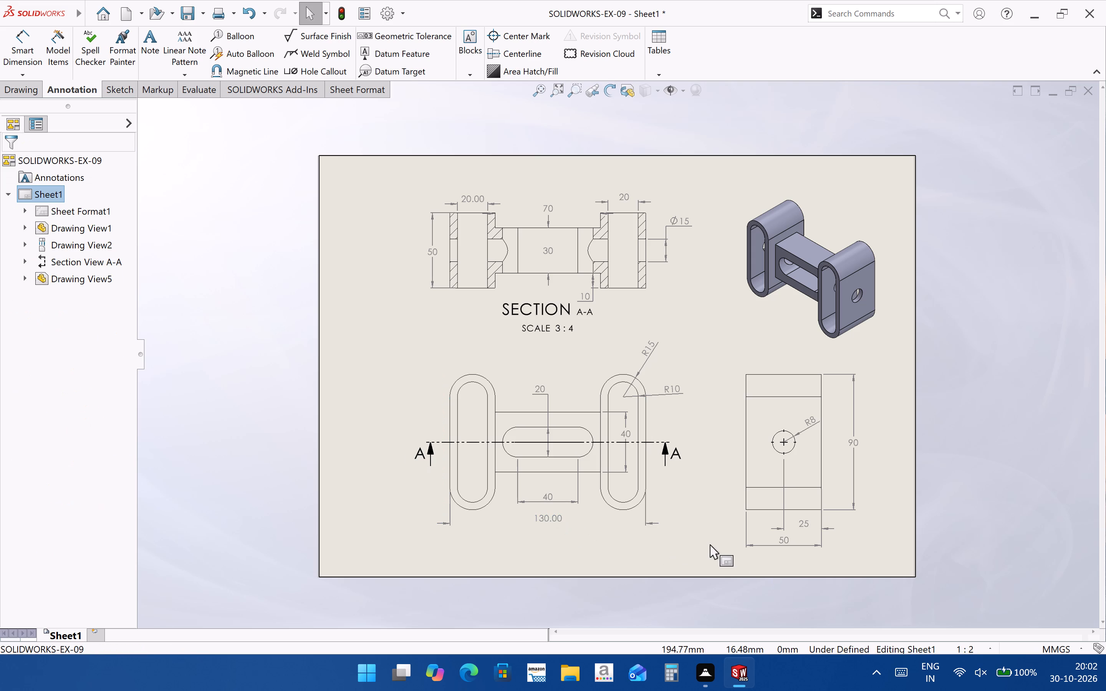
Set the arrows of the centered 130 mm width dimension to sit inside the extension lines.
click(547, 519)
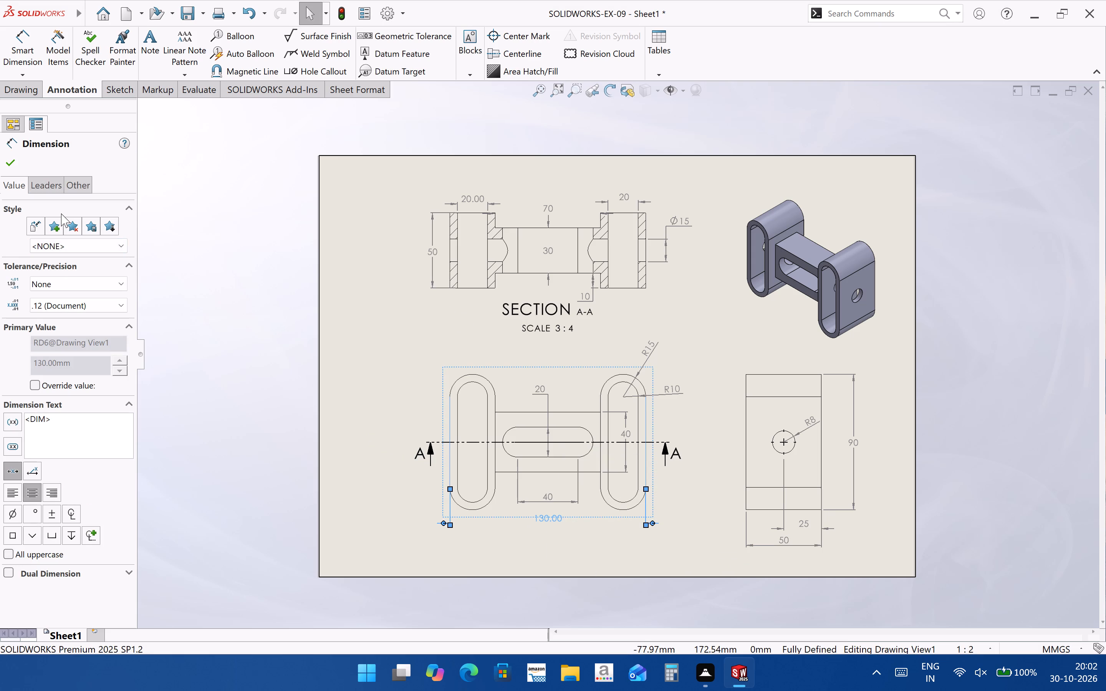
click(48, 191)
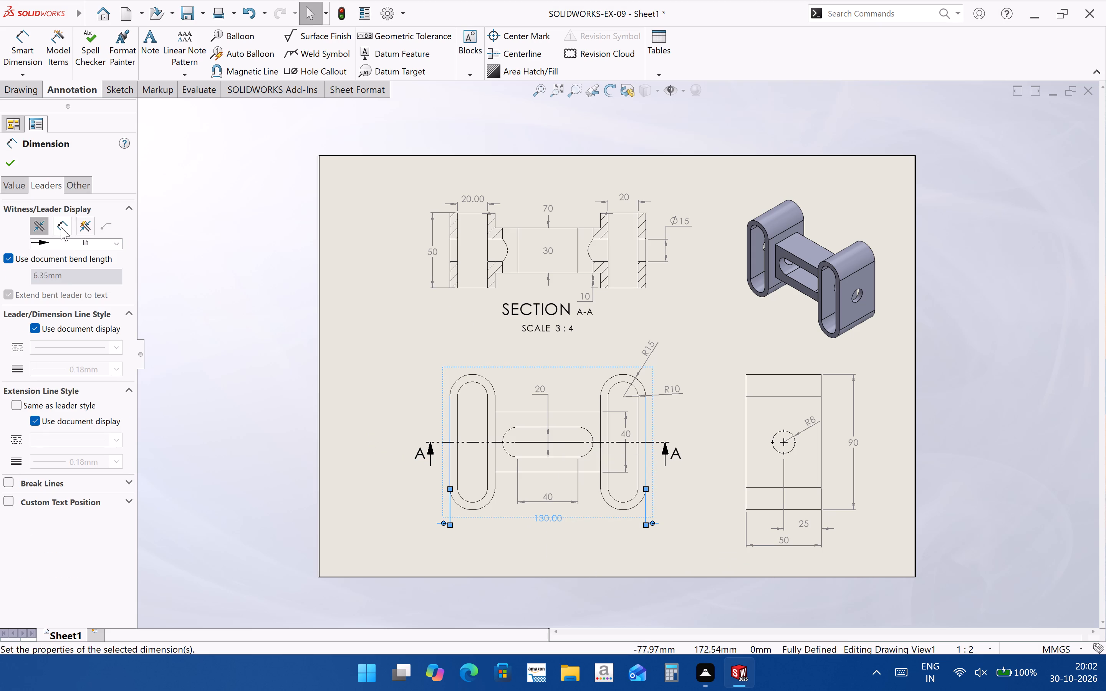
click(60, 225)
click(691, 536)
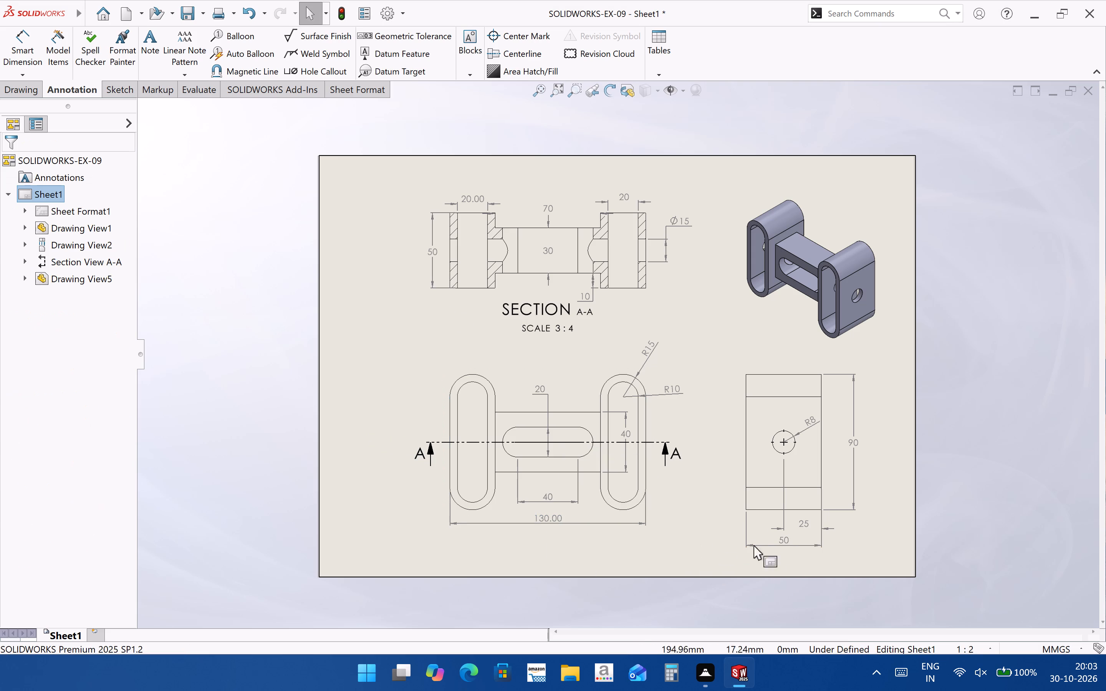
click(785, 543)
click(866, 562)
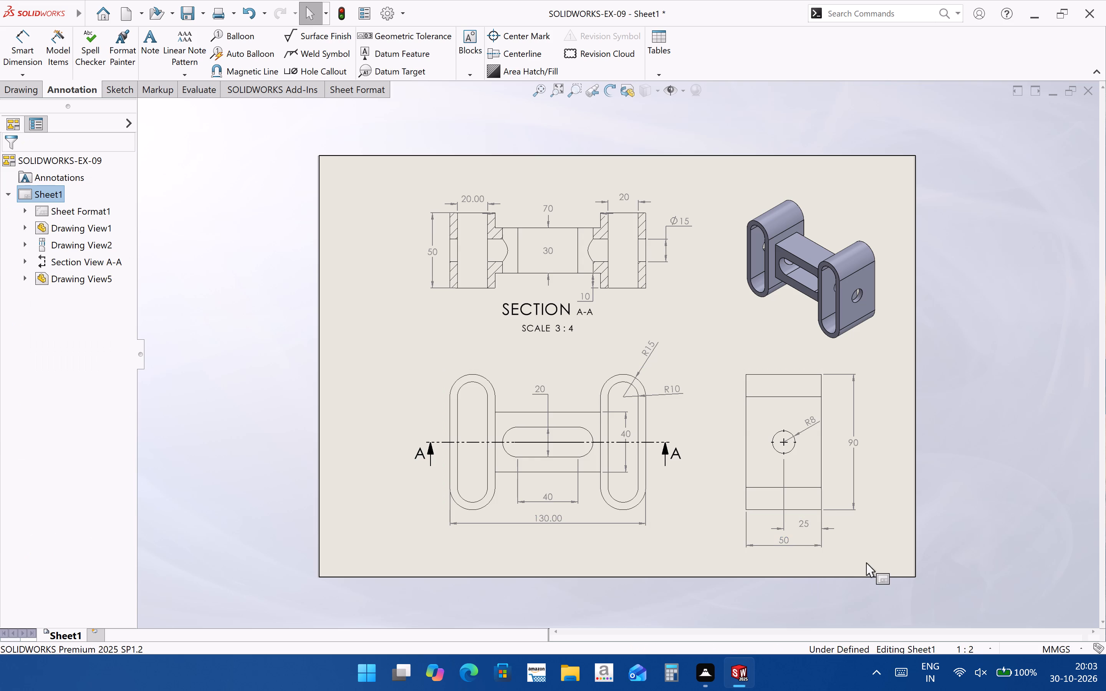
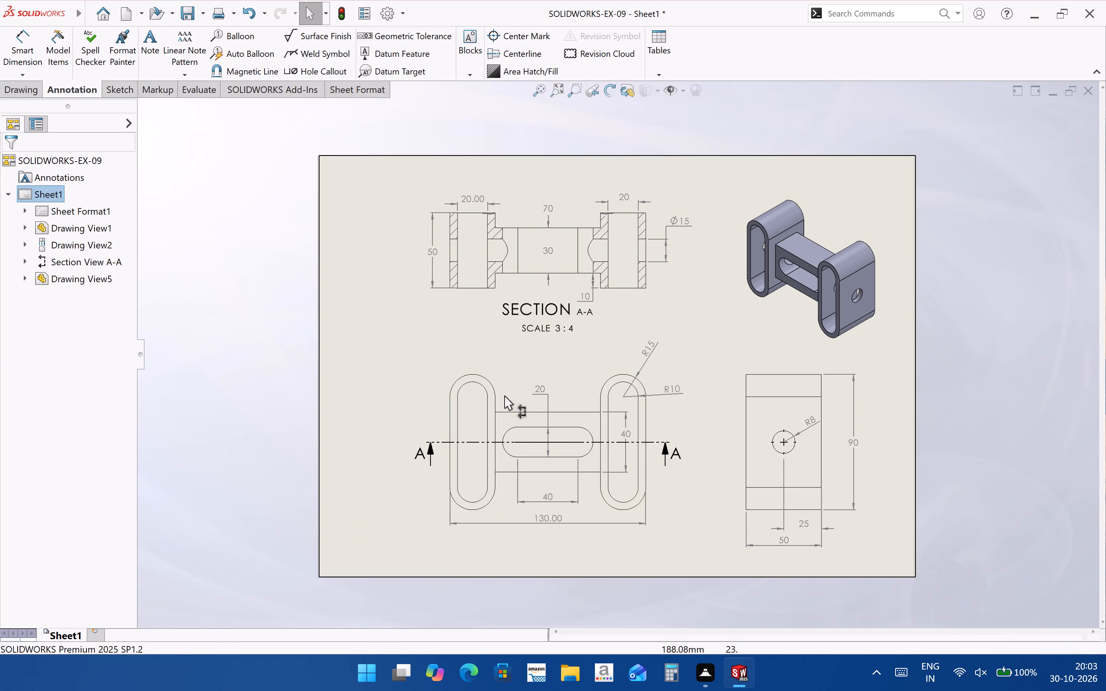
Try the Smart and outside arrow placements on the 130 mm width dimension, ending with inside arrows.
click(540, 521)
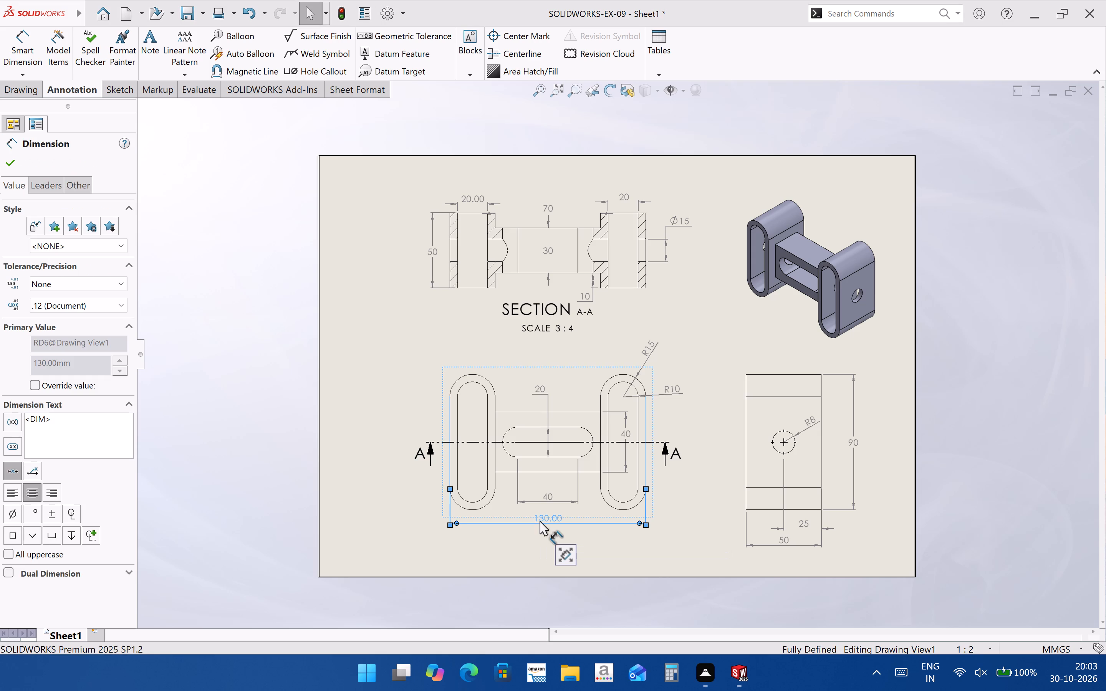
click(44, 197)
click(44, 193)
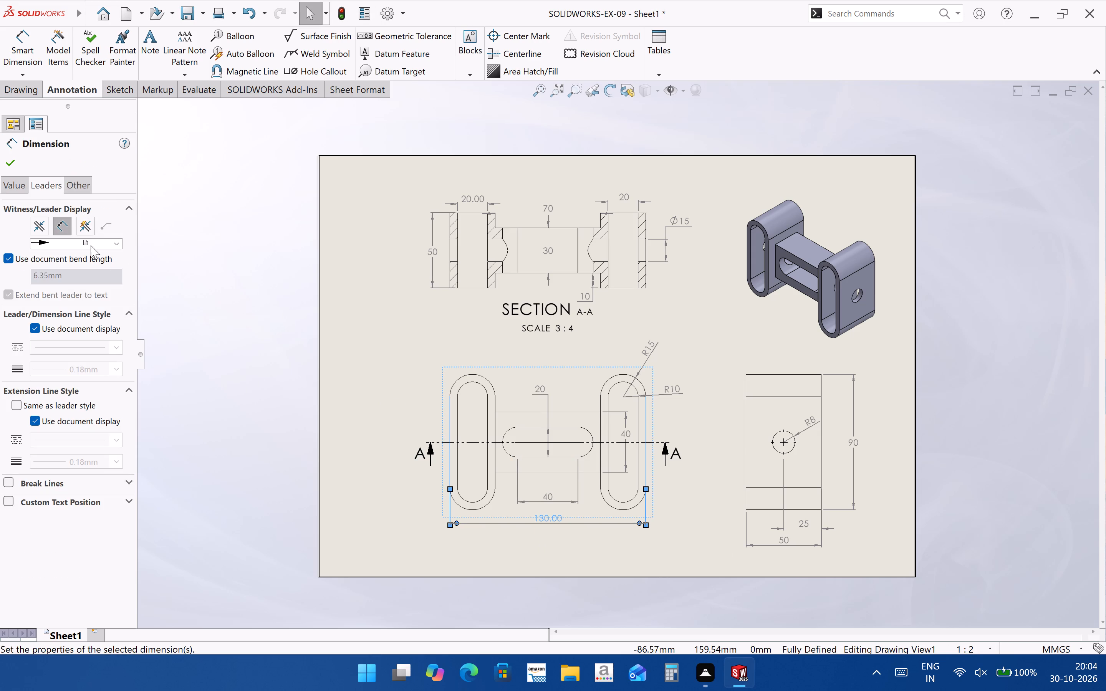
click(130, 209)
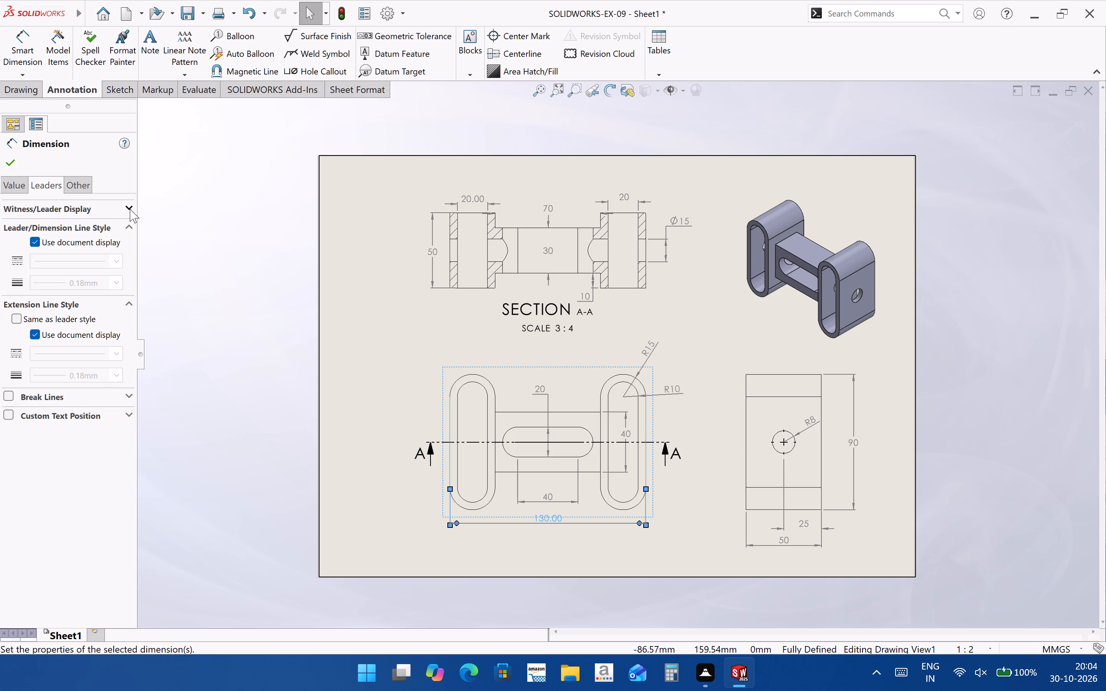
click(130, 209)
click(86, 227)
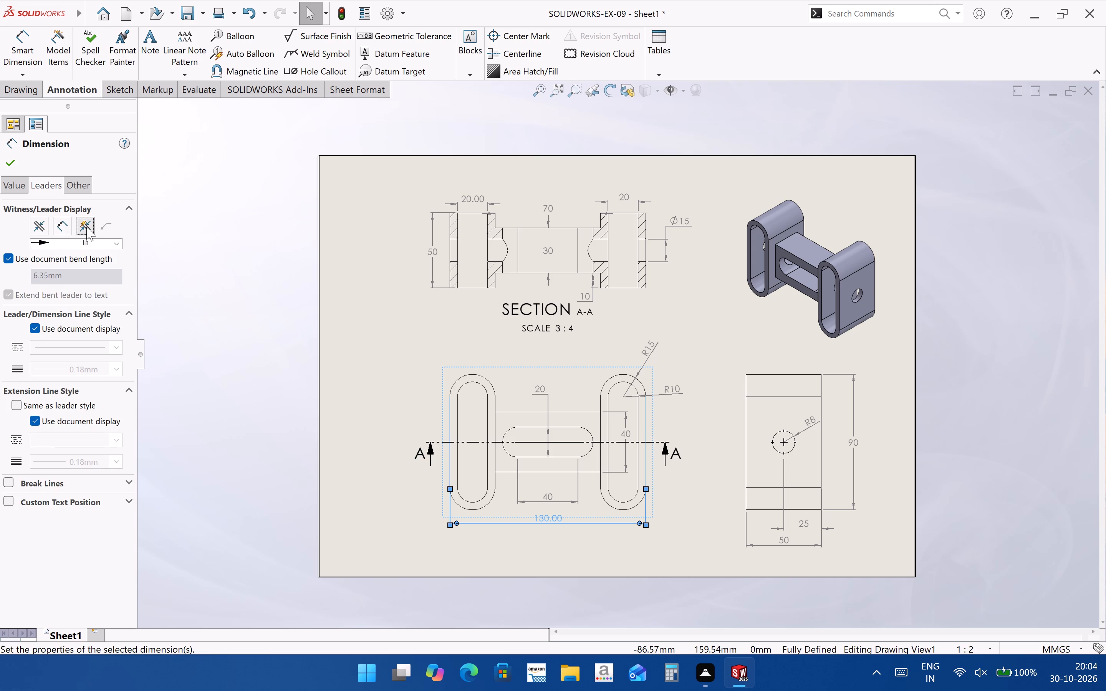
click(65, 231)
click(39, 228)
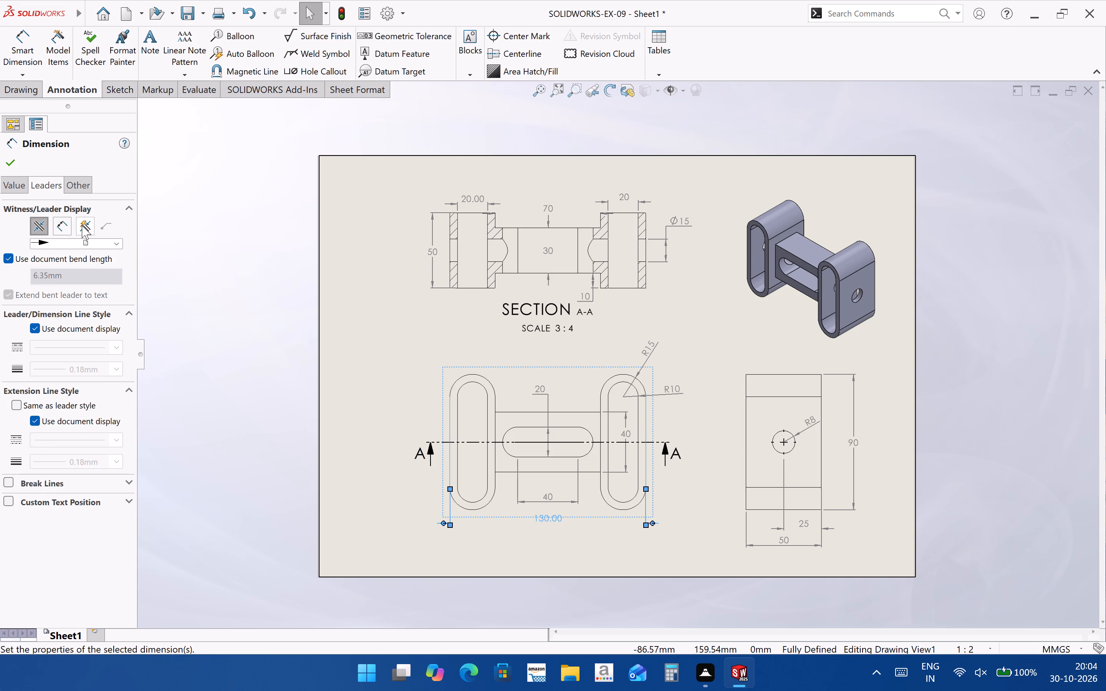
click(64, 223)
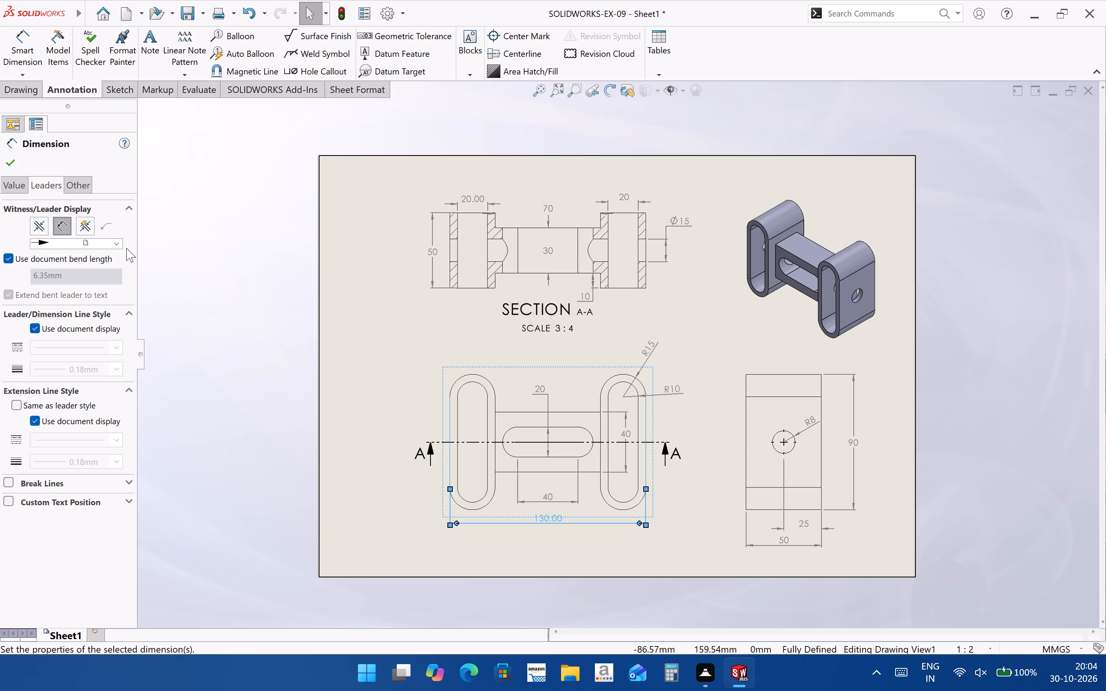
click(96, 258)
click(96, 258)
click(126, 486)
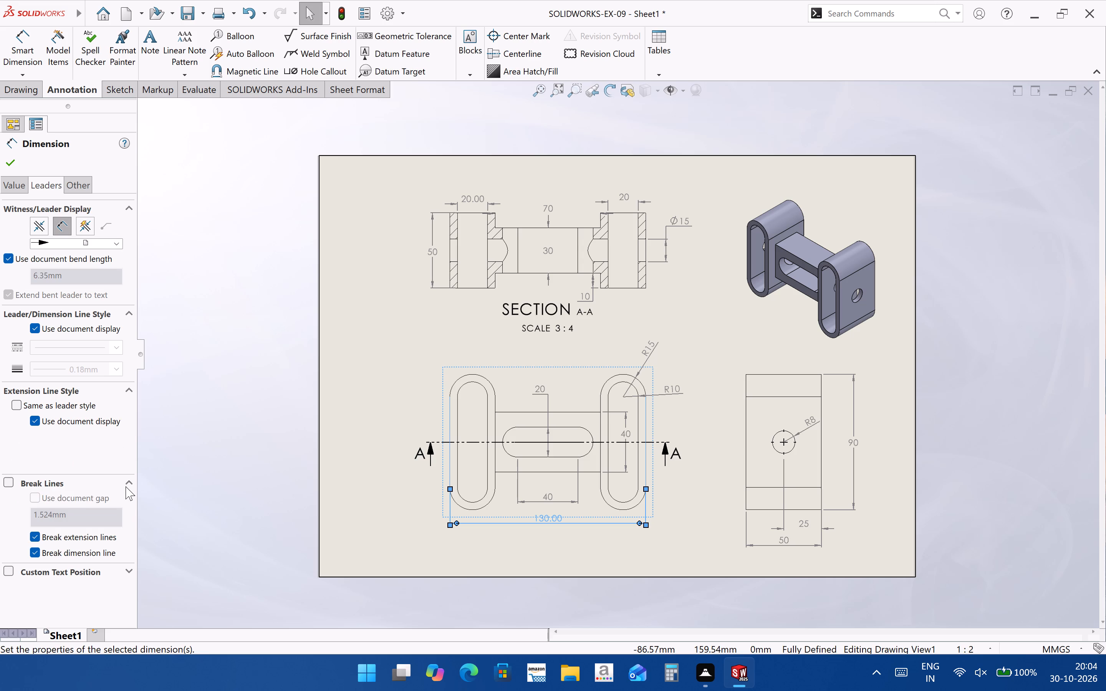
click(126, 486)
Enable a custom text position for the 130 mm width dimension, using a broken leader with aligned text.
click(113, 506)
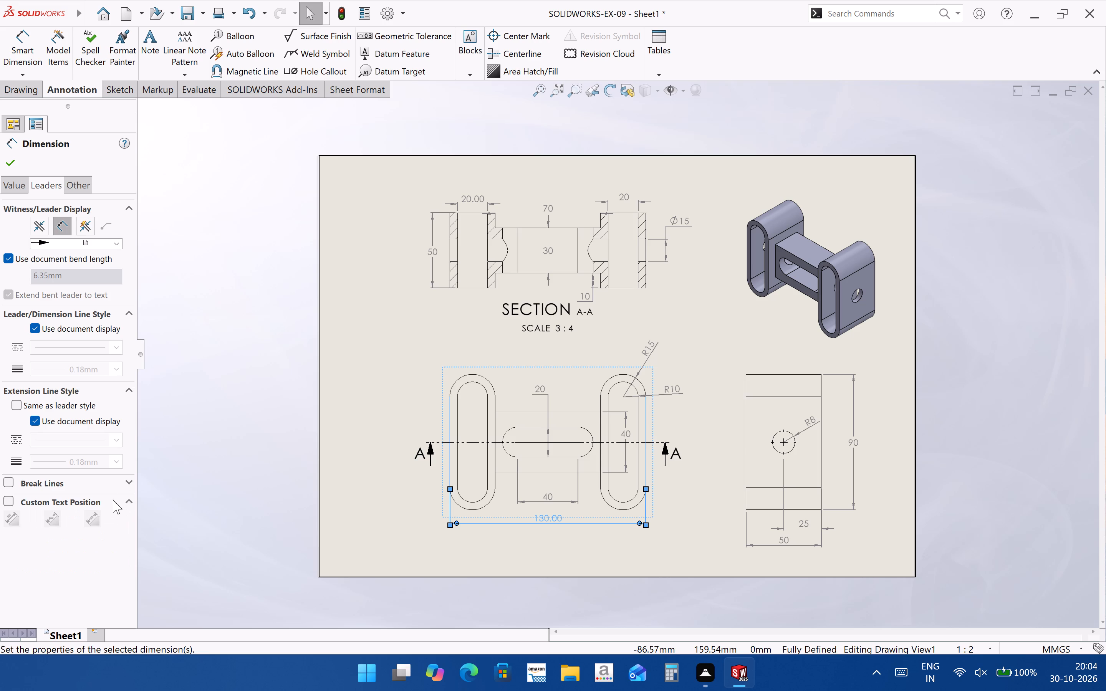
click(65, 415)
click(65, 415)
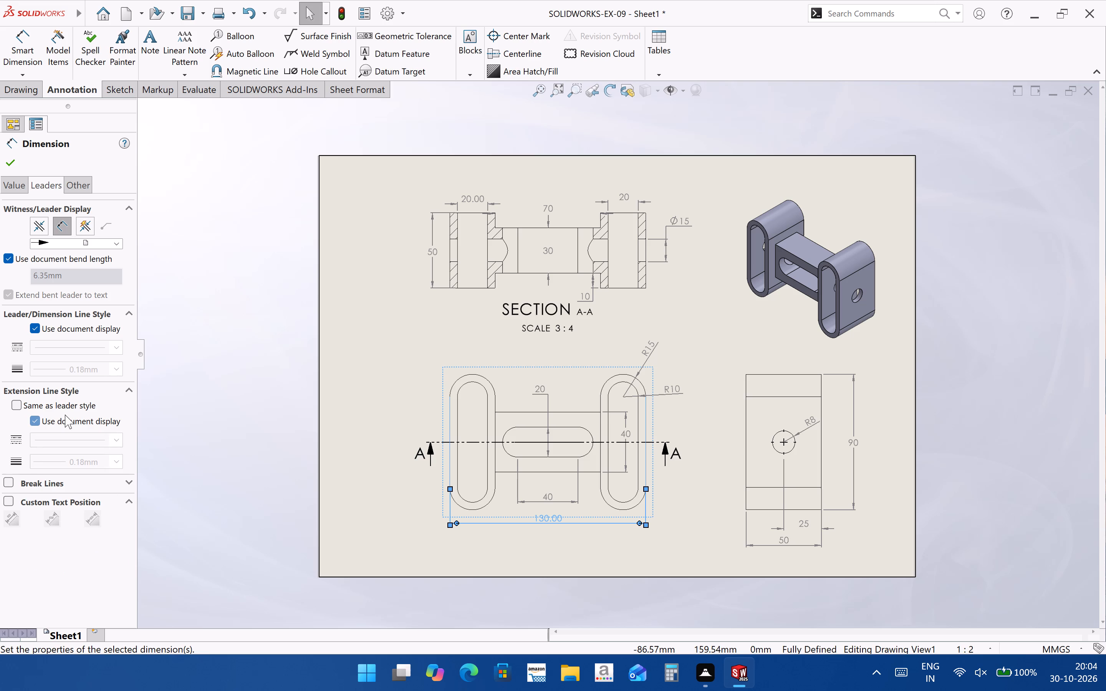
click(64, 414)
click(10, 505)
click(55, 522)
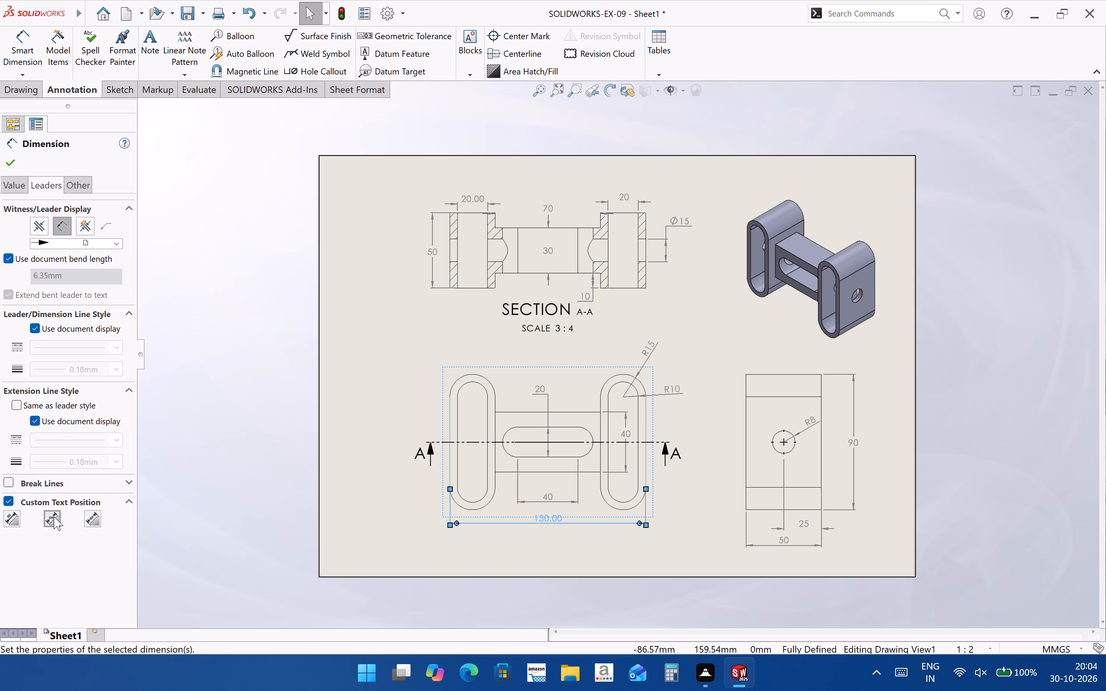
click(54, 516)
click(15, 256)
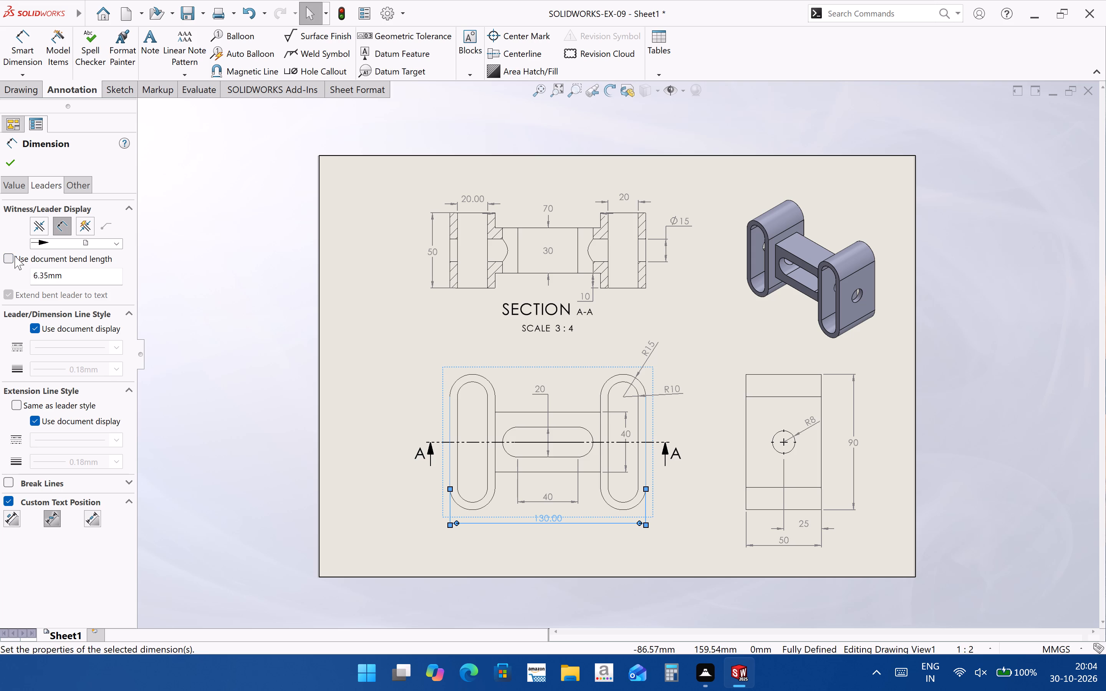
click(15, 256)
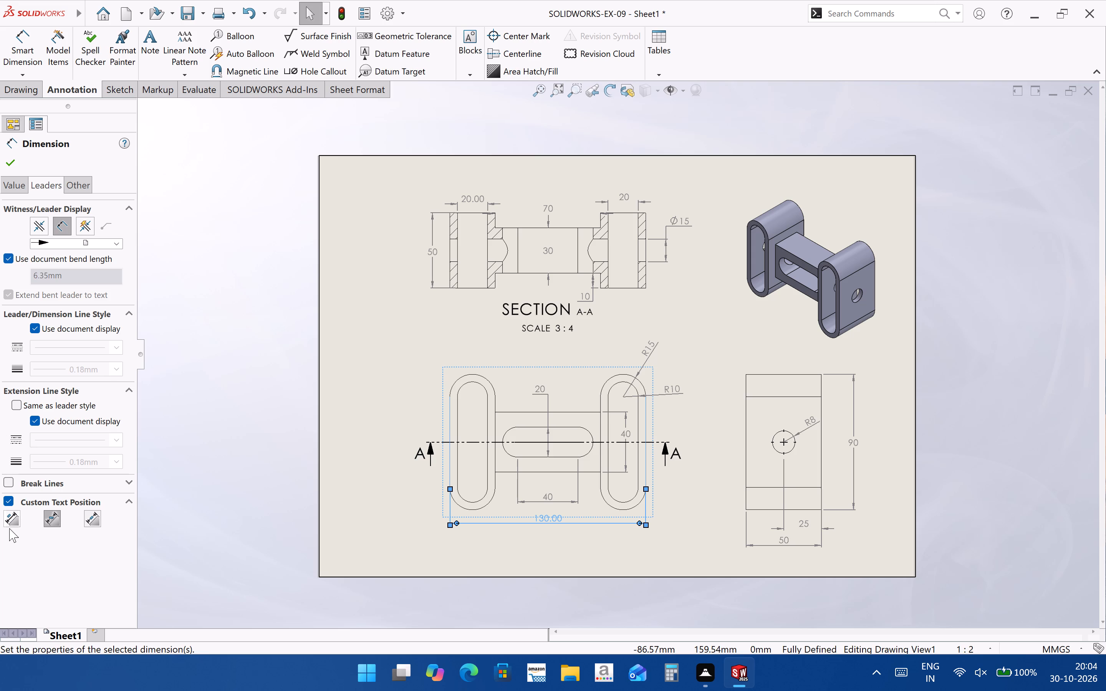
click(13, 521)
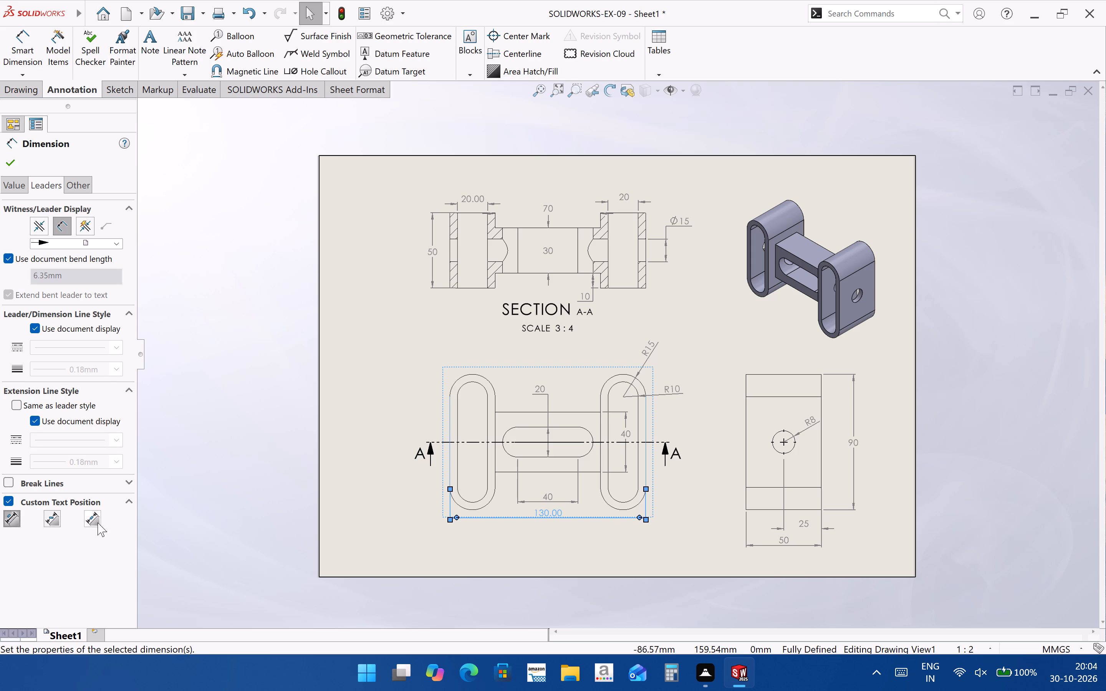
click(99, 517)
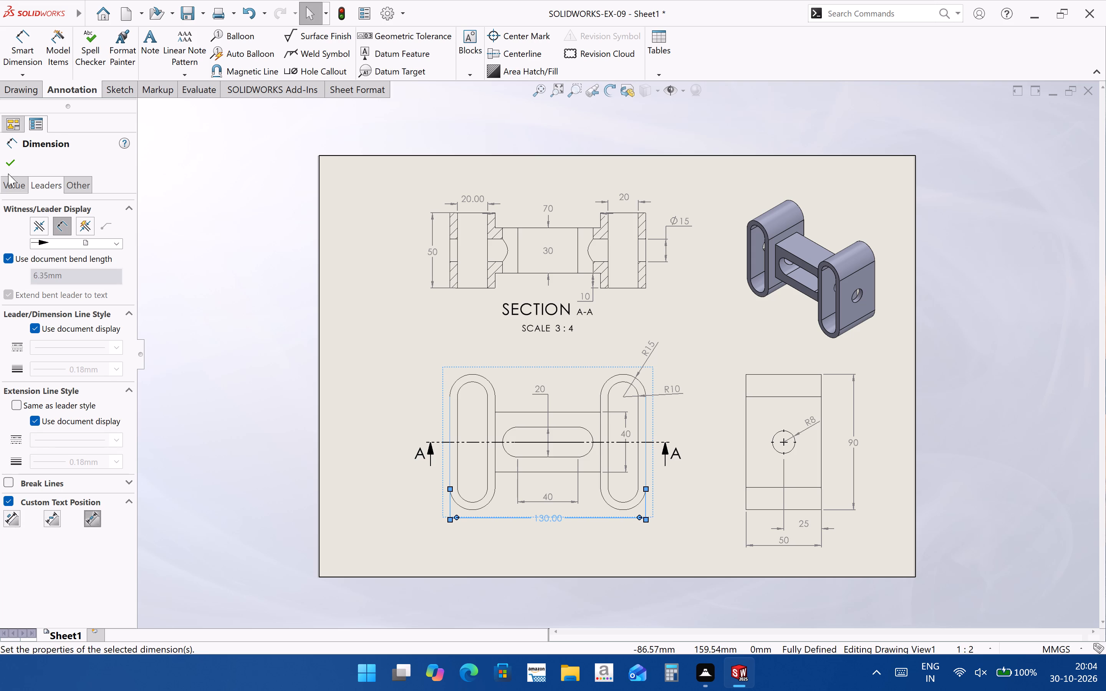
click(8, 174)
click(8, 167)
click(359, 554)
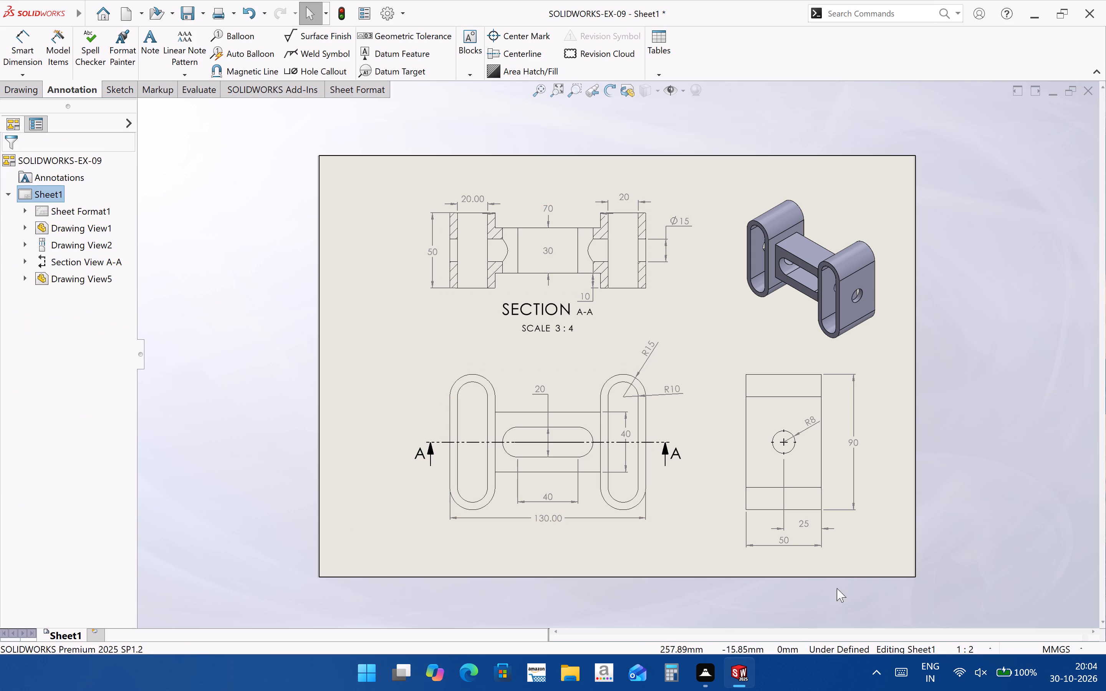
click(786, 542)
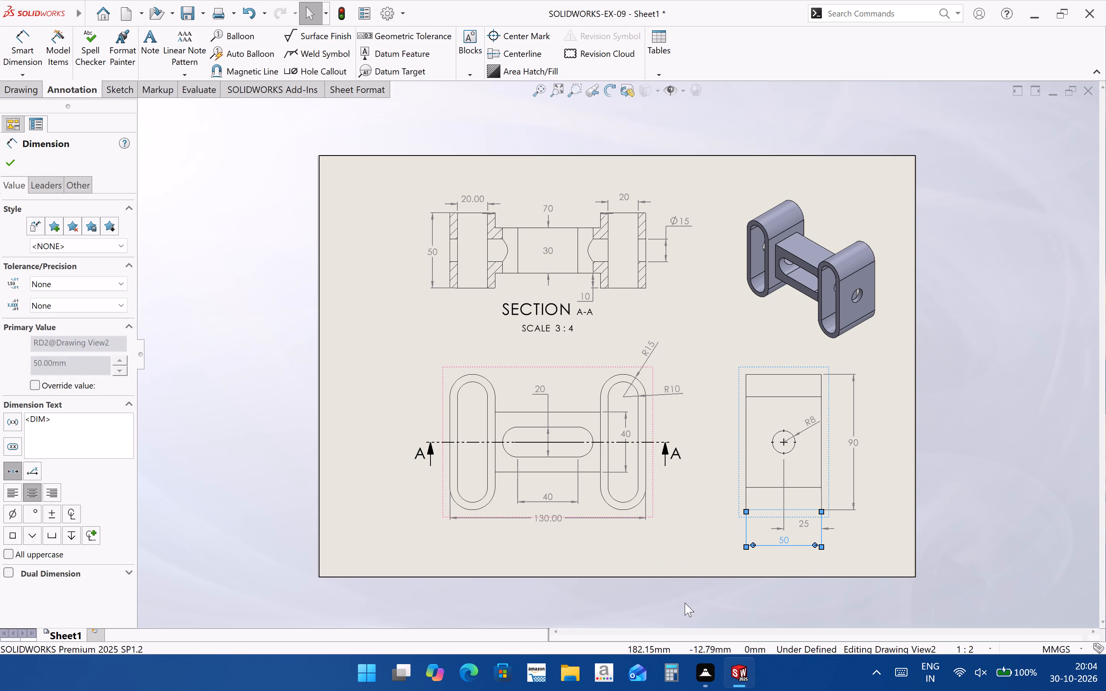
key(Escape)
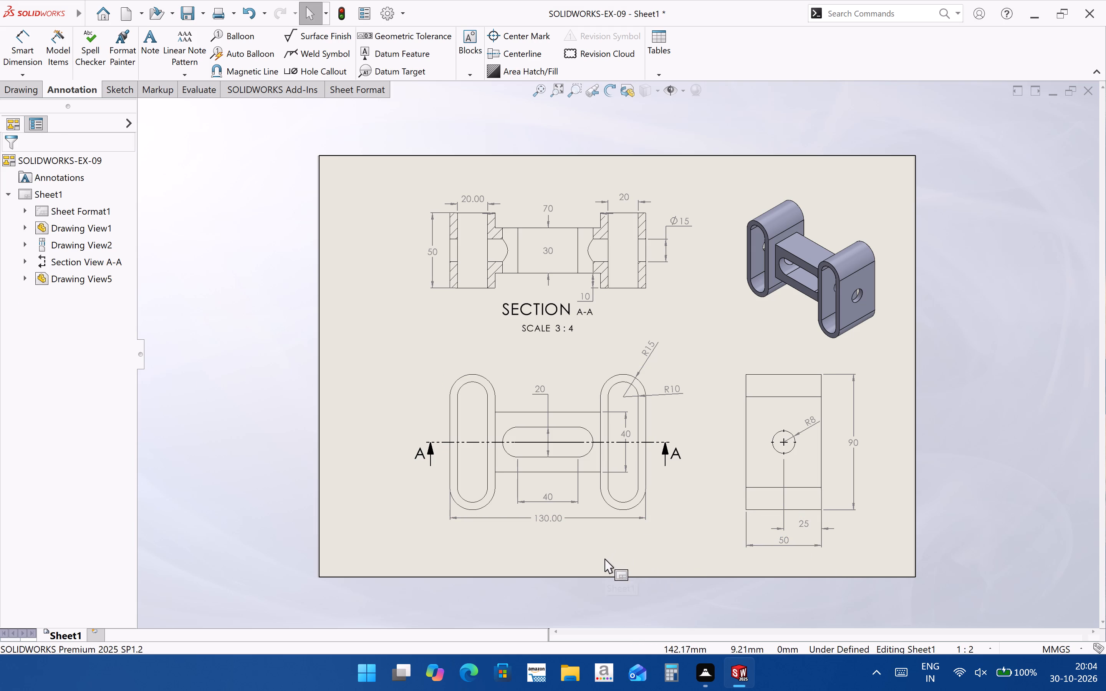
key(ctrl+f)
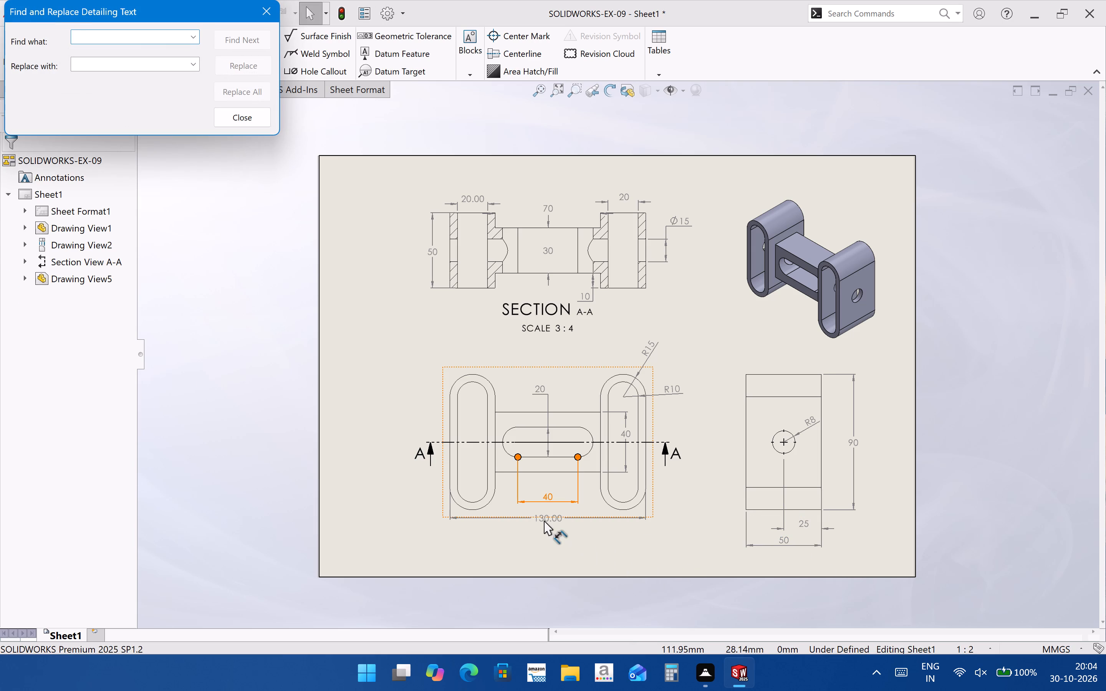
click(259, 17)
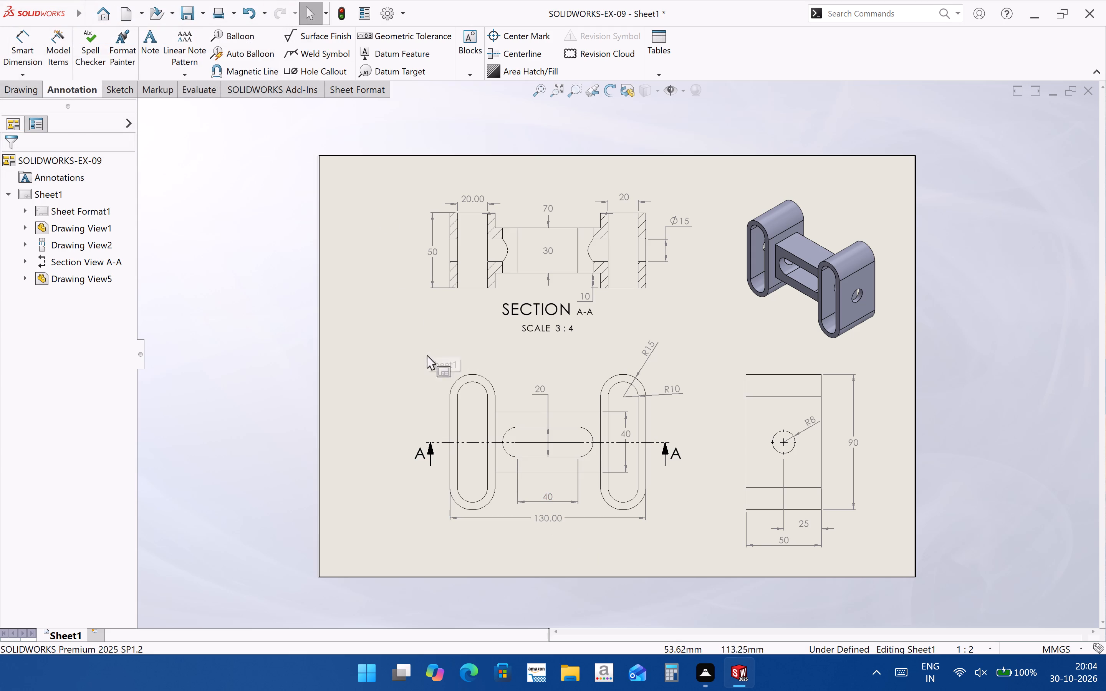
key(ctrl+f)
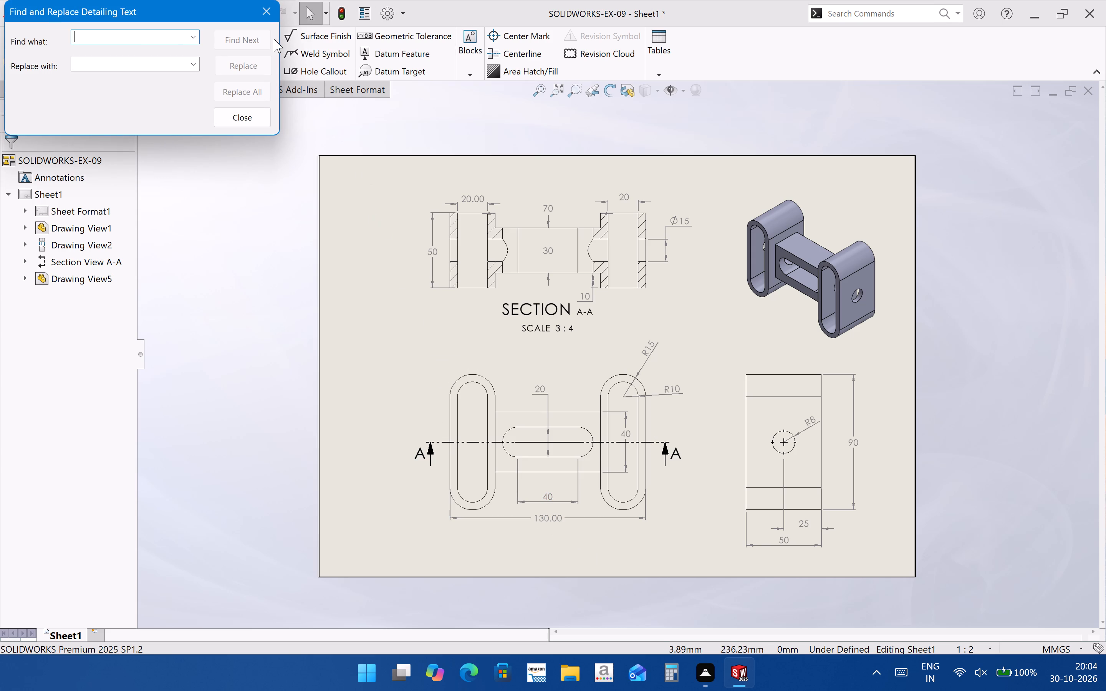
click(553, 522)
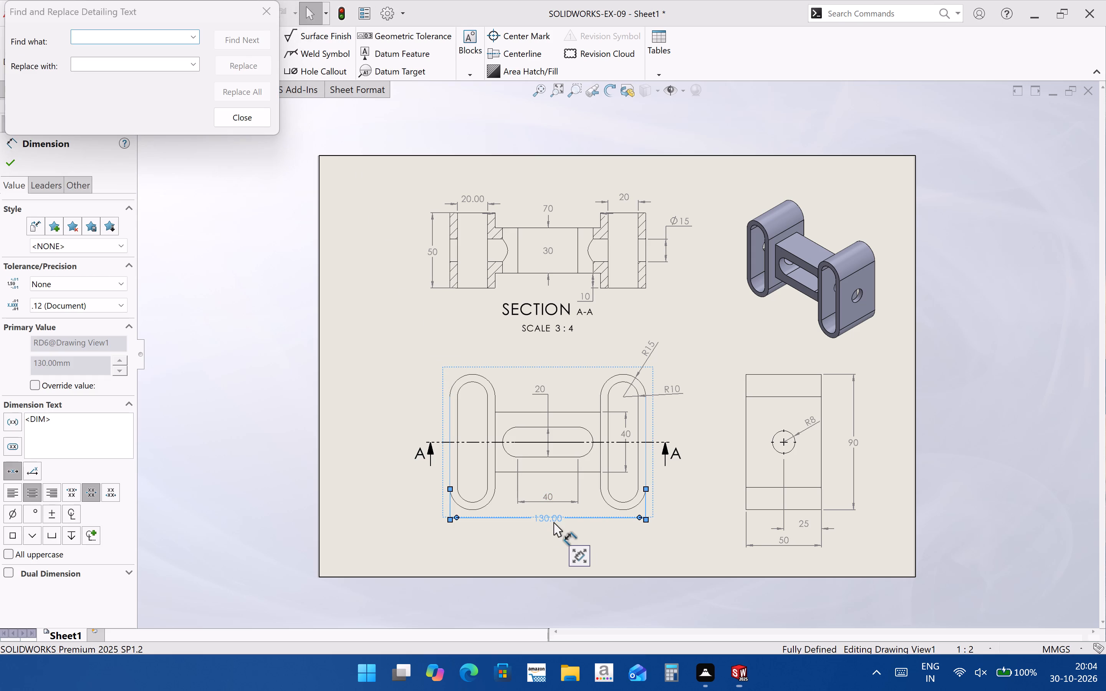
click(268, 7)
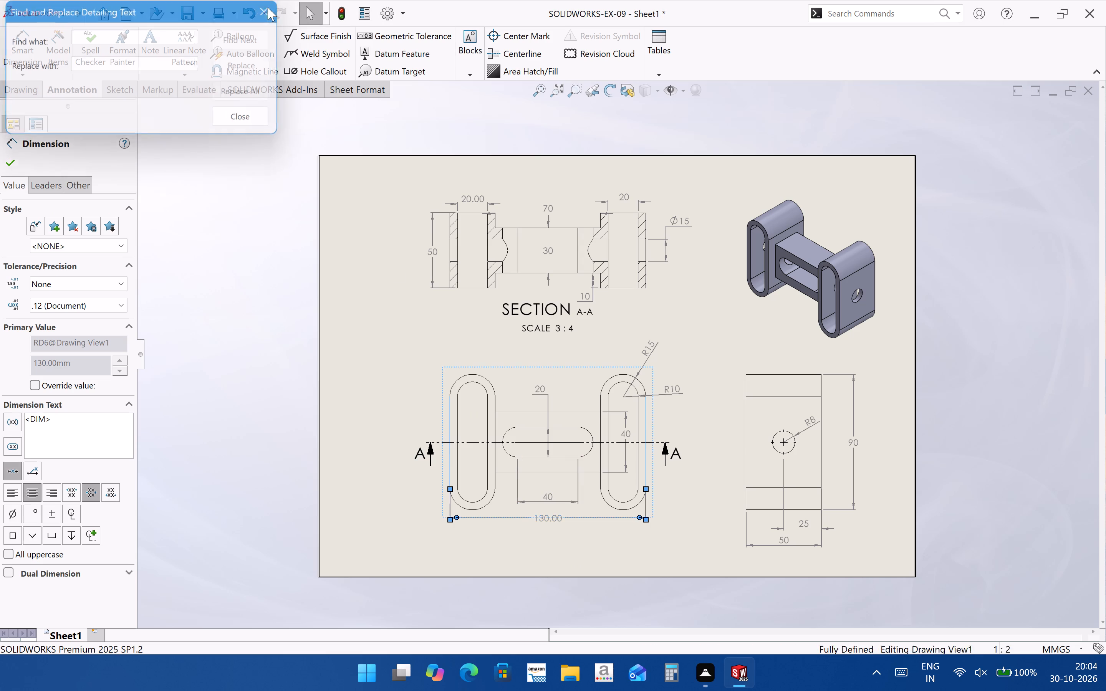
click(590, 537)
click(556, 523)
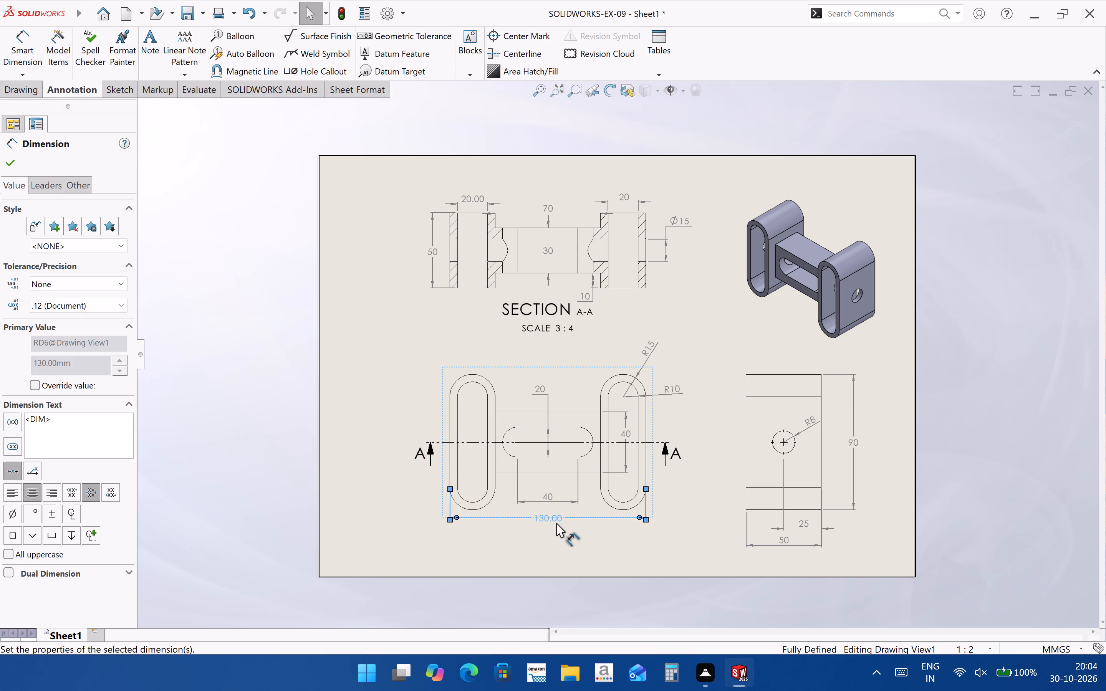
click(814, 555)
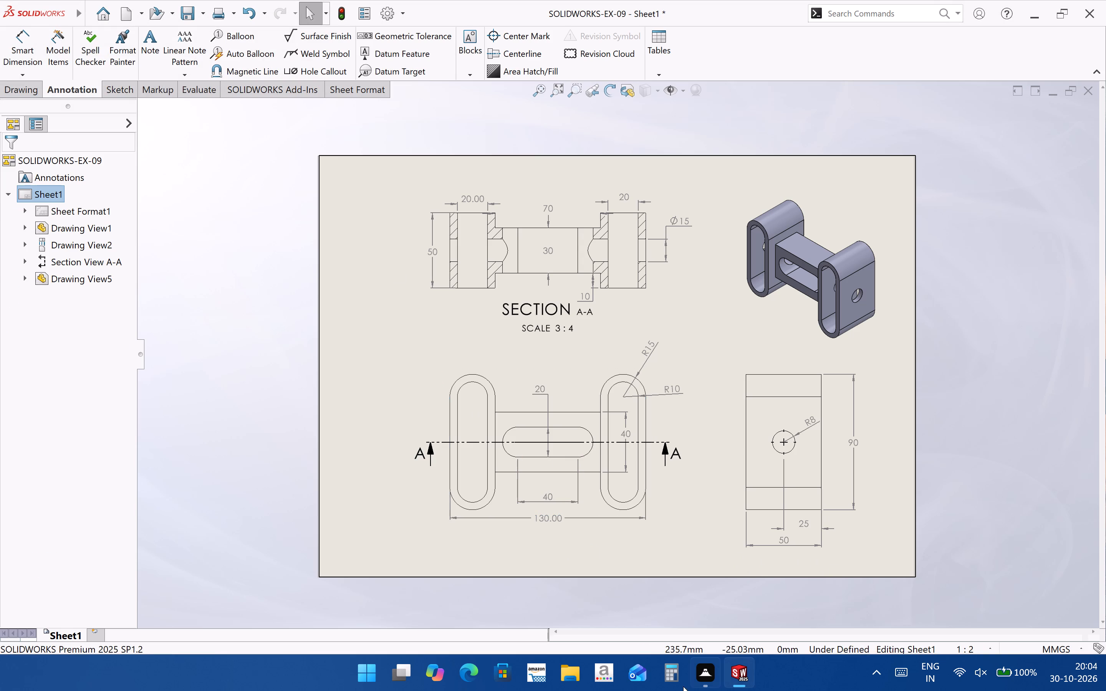
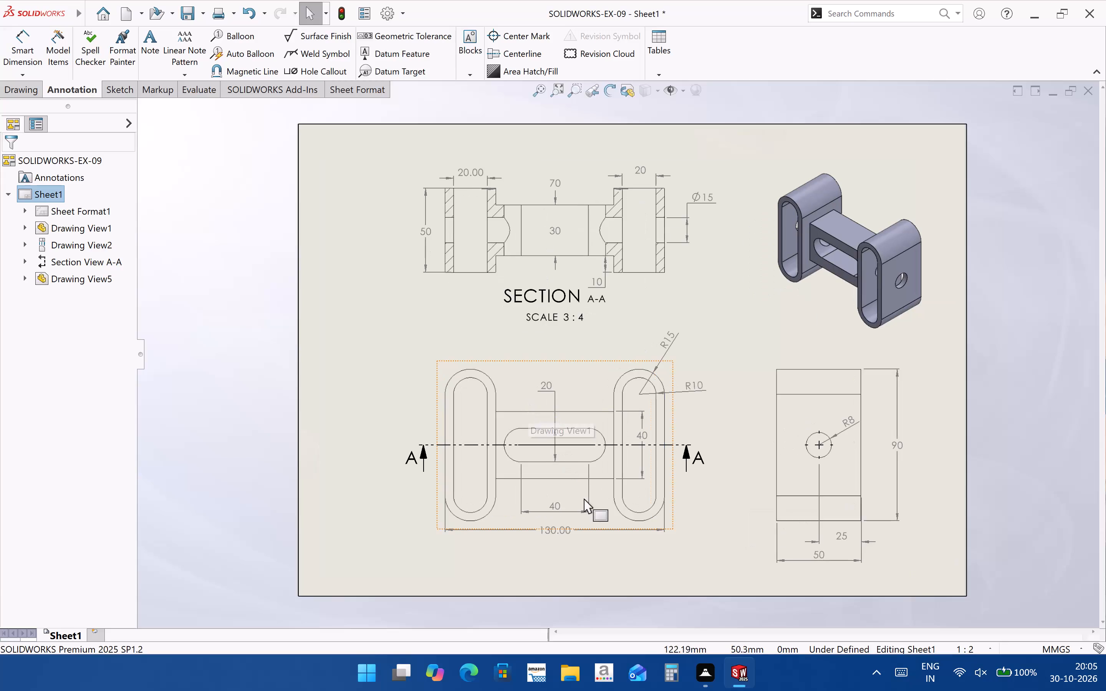
Use Format Painter to copy the 130 mm width dimension's format to the 50 mm width dimension under the side view.
scroll(653, 554, up, 2)
scroll(631, 462, down, 2)
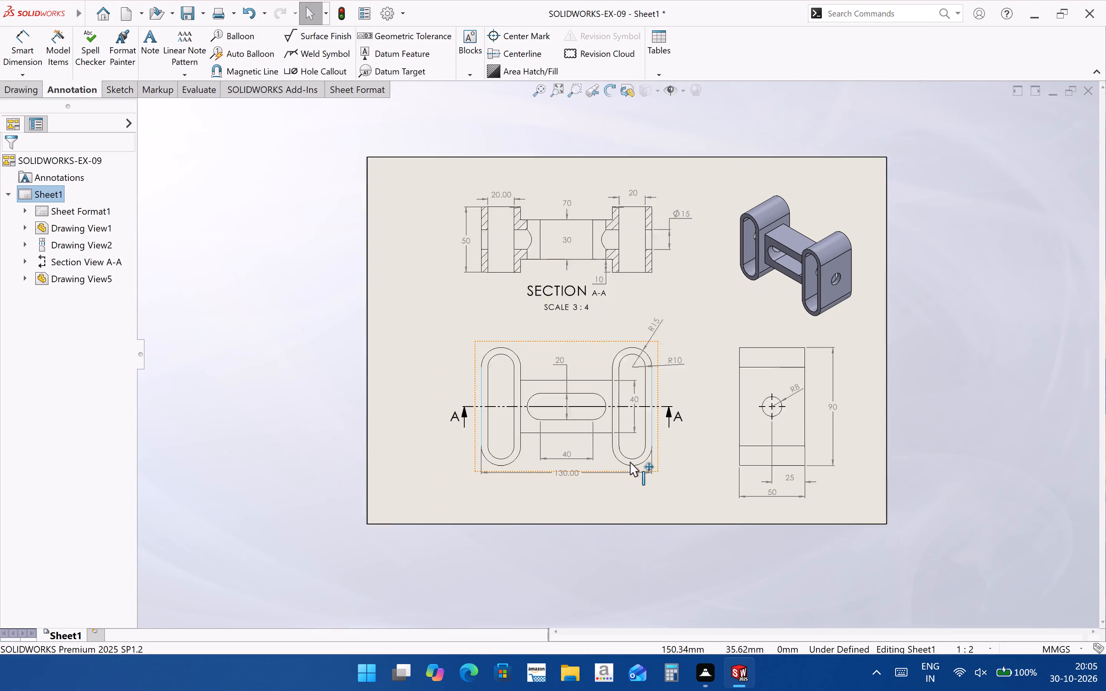
middle_drag(645, 511, 631, 568)
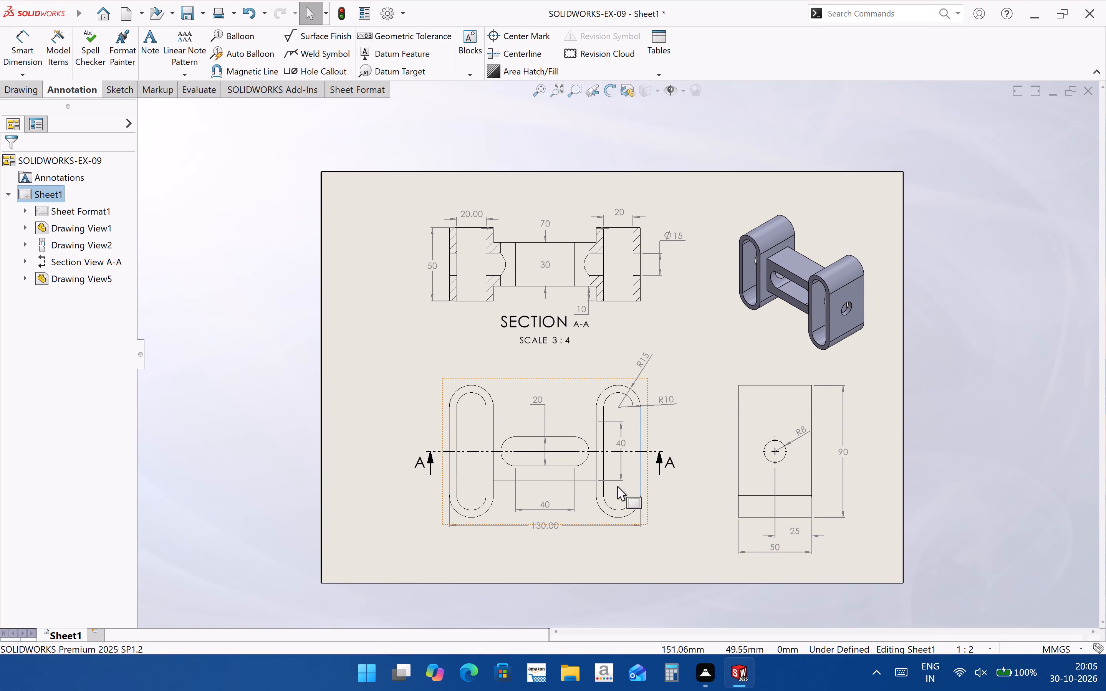
scroll(617, 486, down, 1)
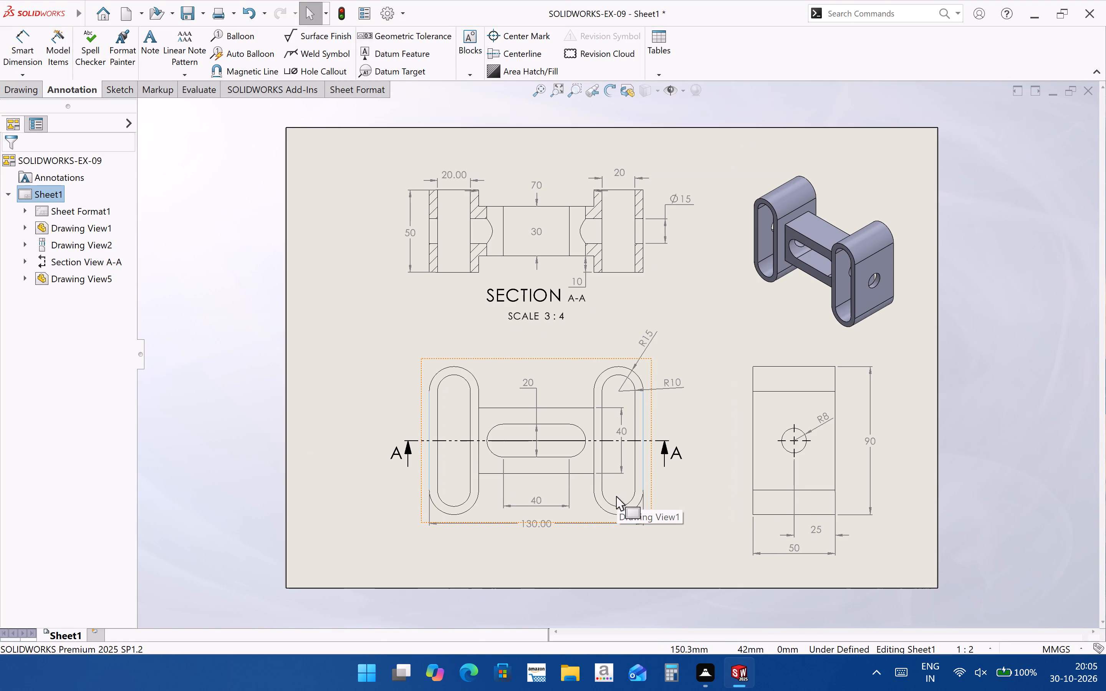
click(880, 13)
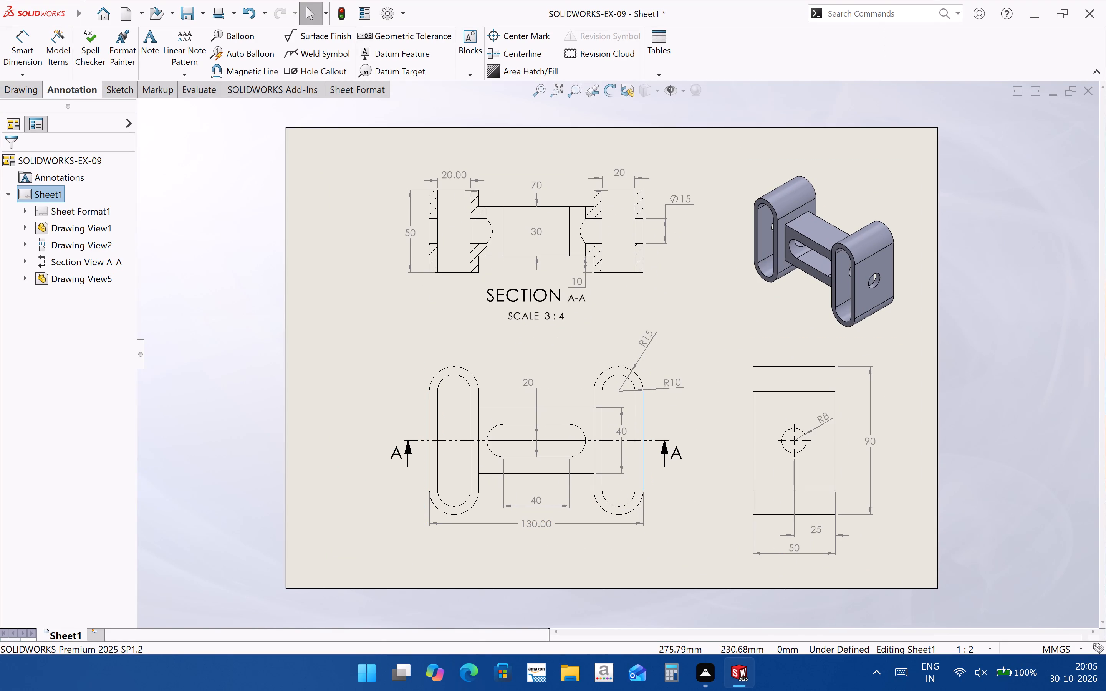
text(for)
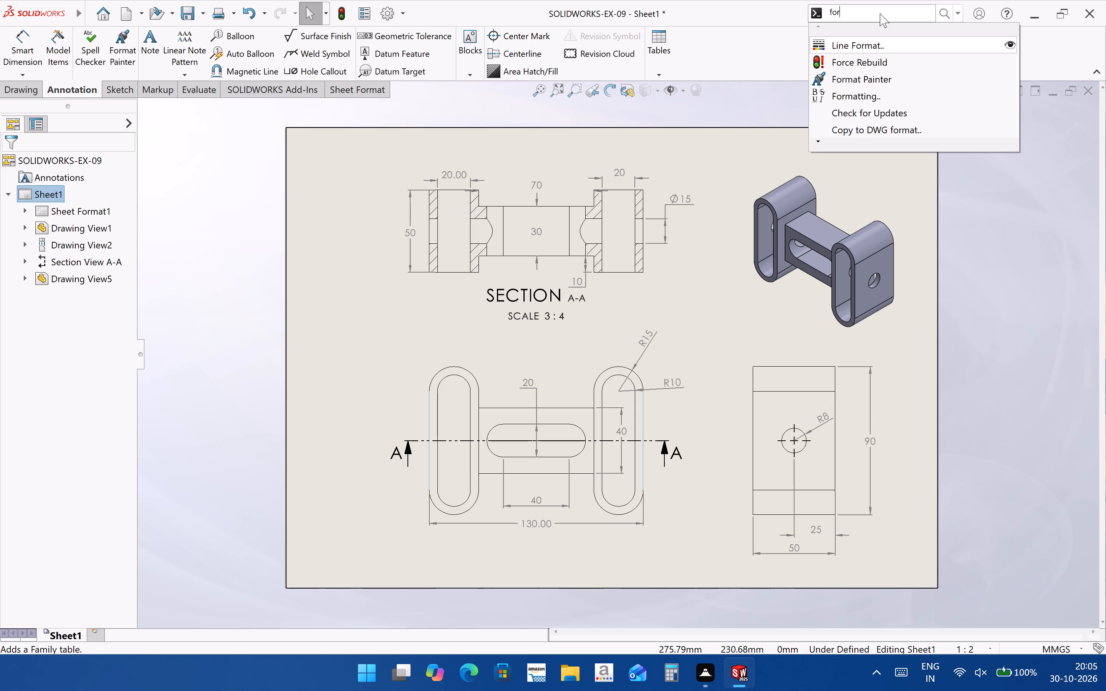
click(871, 81)
click(548, 523)
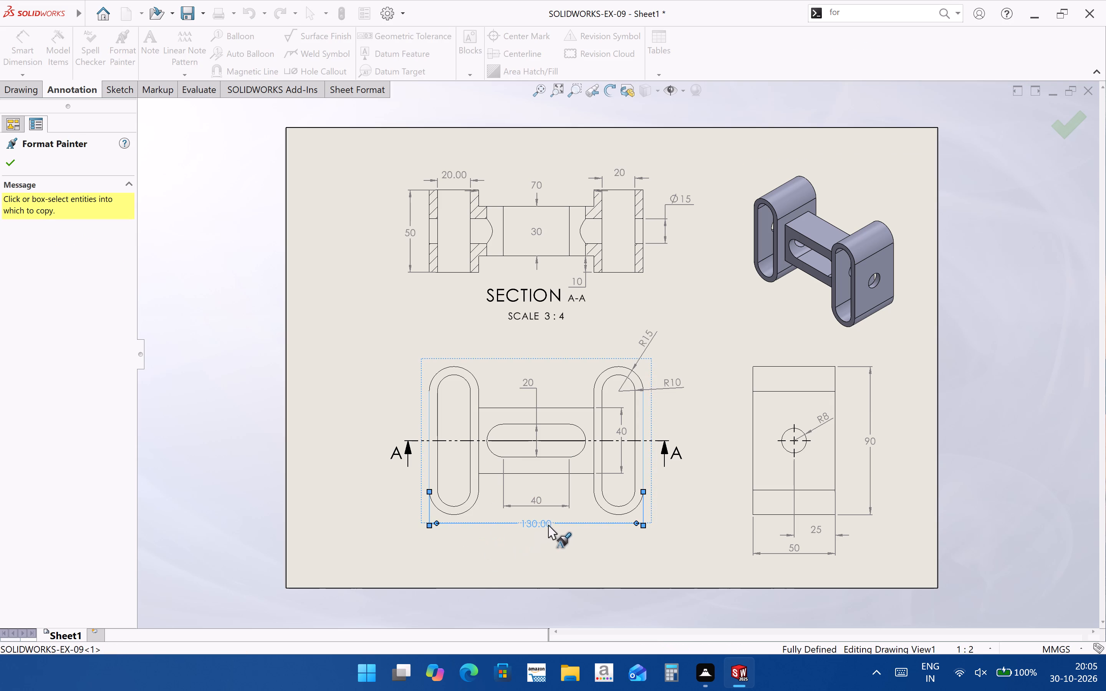
click(800, 549)
click(882, 574)
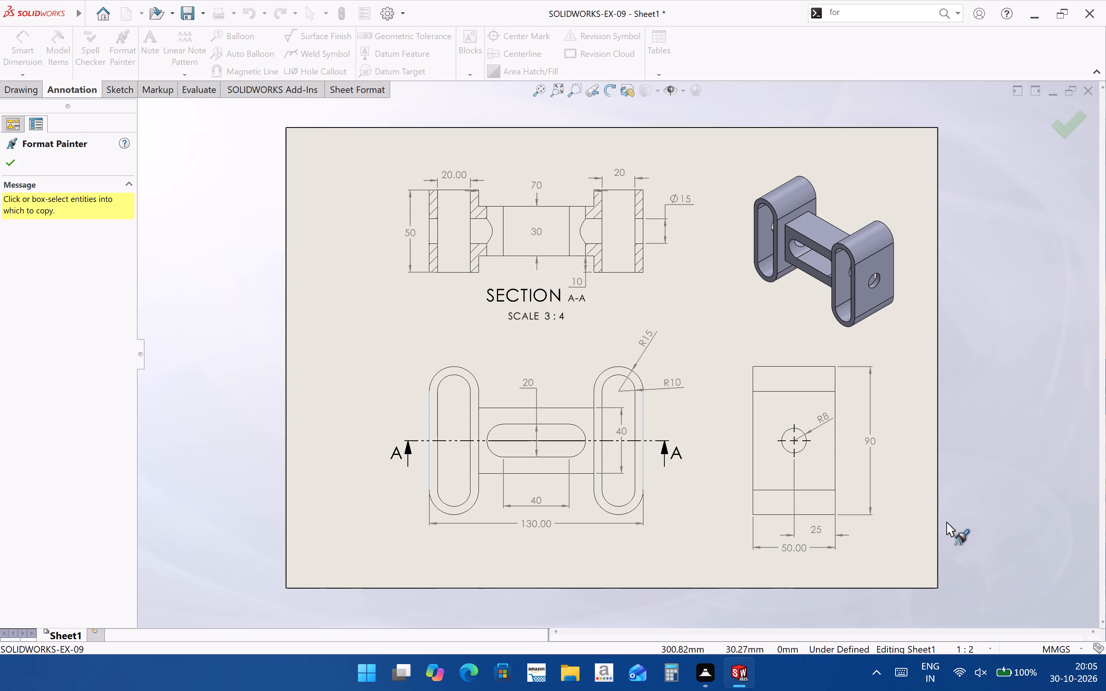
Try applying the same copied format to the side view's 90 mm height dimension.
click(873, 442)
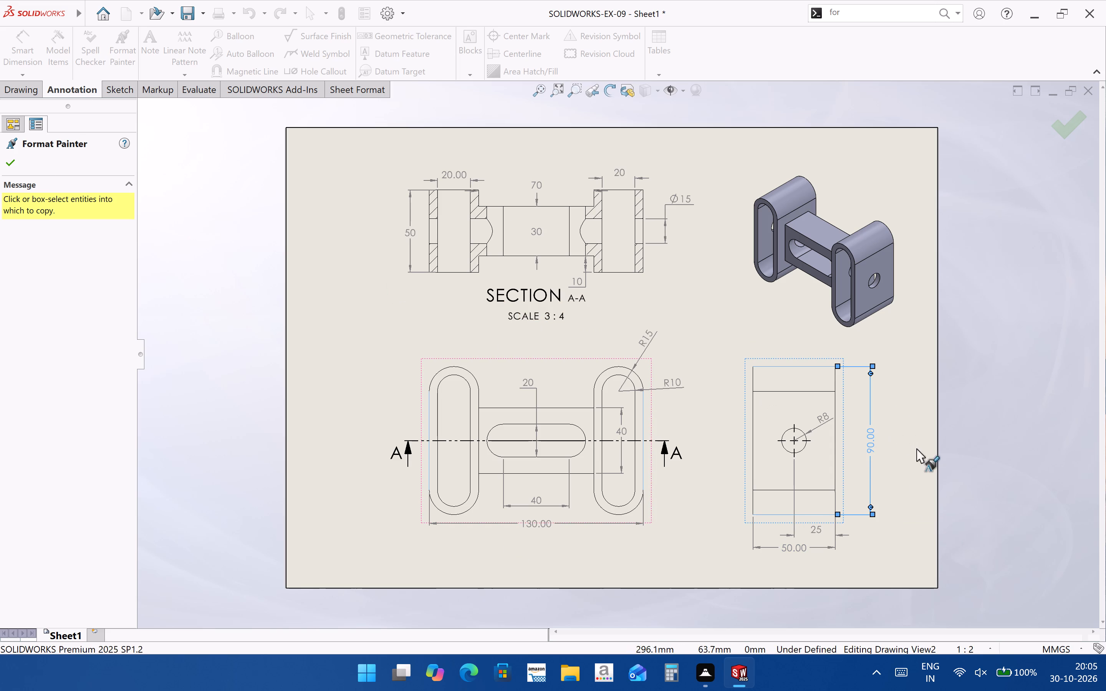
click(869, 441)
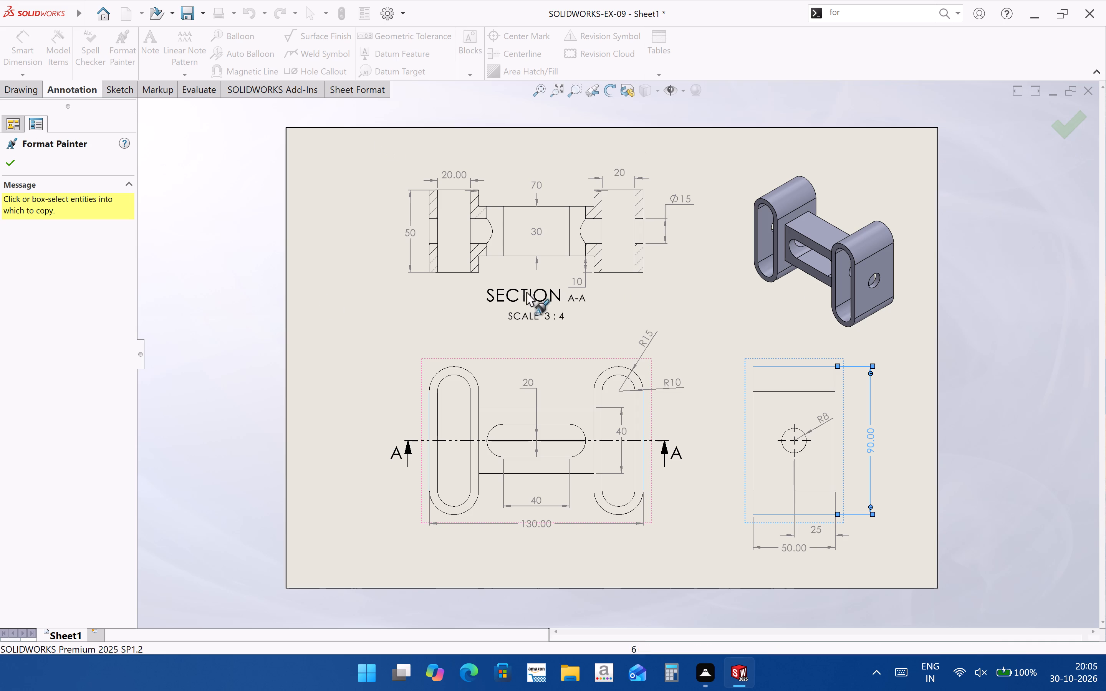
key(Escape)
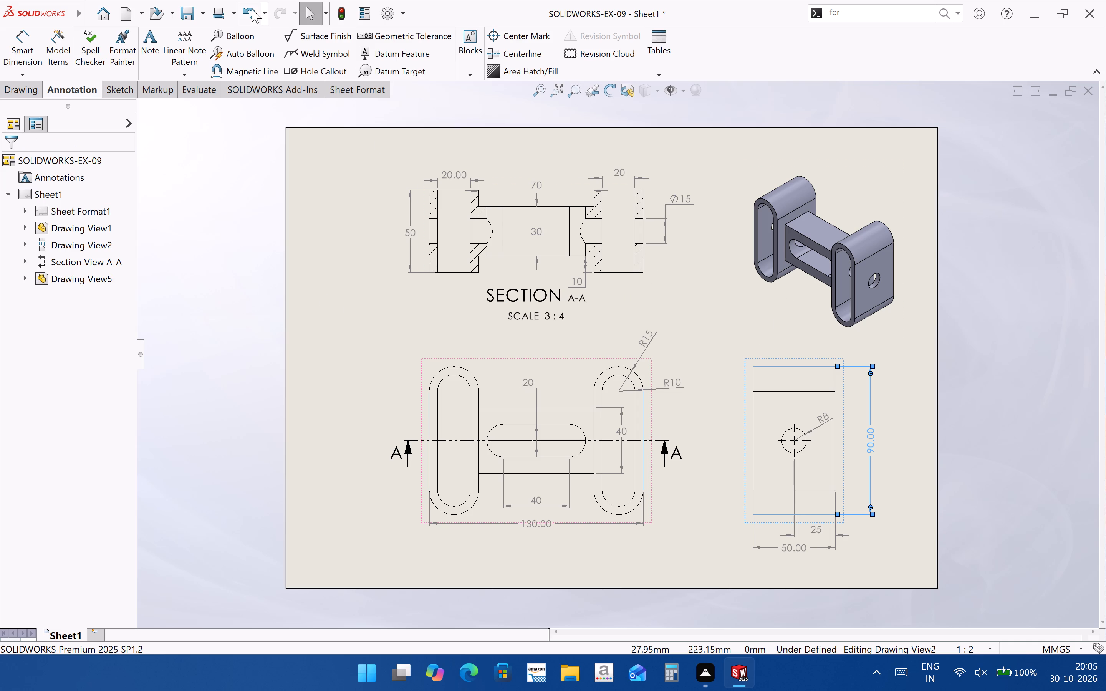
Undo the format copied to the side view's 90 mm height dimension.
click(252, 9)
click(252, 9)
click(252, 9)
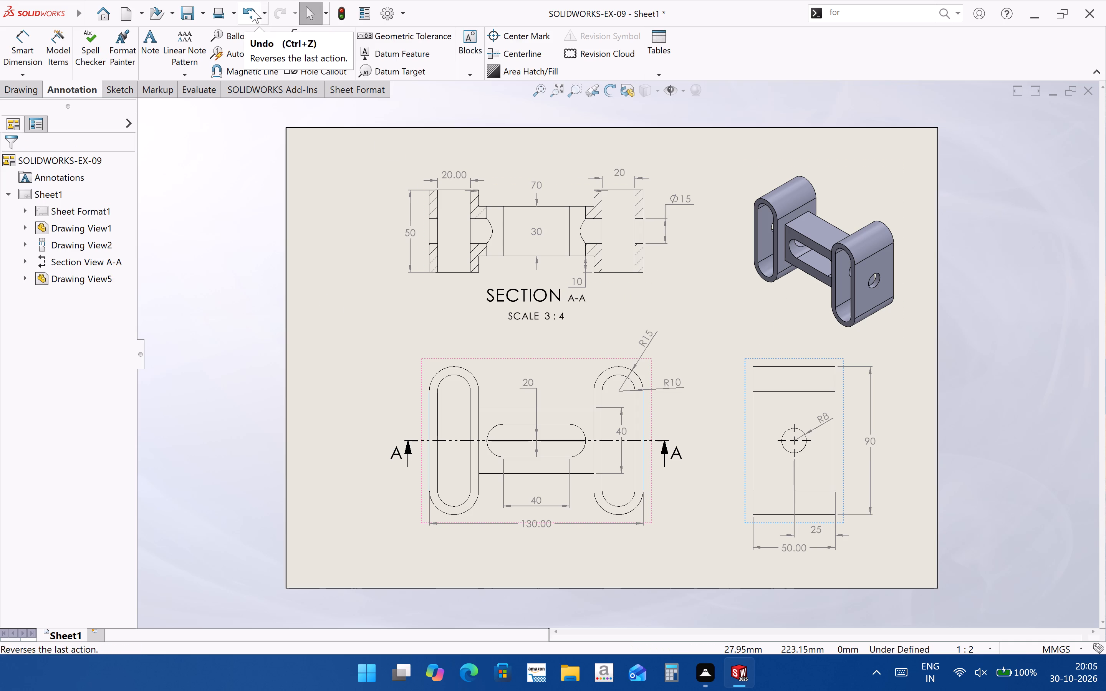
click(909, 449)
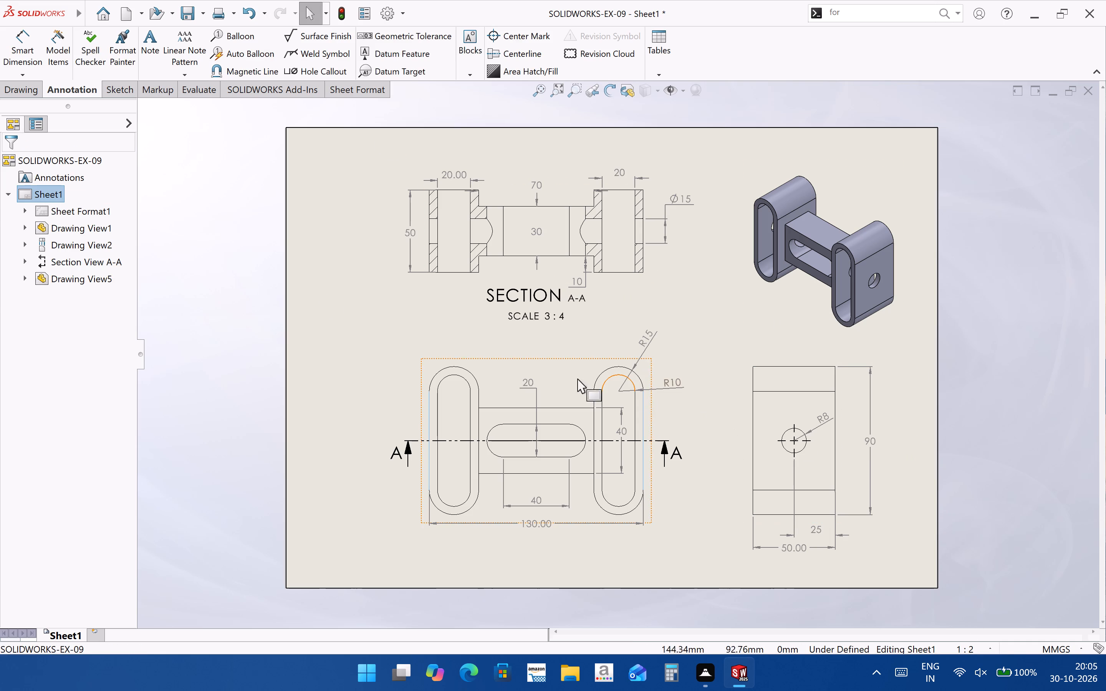
Examine the dimension placement and formatting across all four views of the sheet.
scroll(662, 450, up, 1)
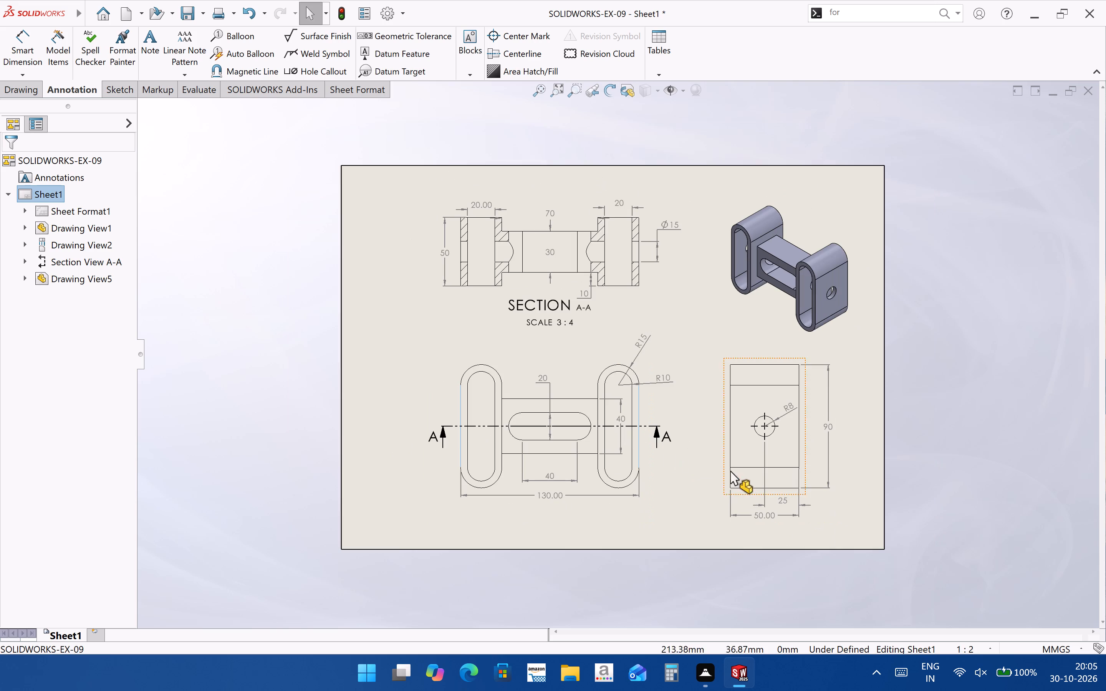
scroll(691, 439, down, 1)
scroll(651, 423, down, 1)
scroll(681, 456, down, 1)
scroll(729, 521, up, 2)
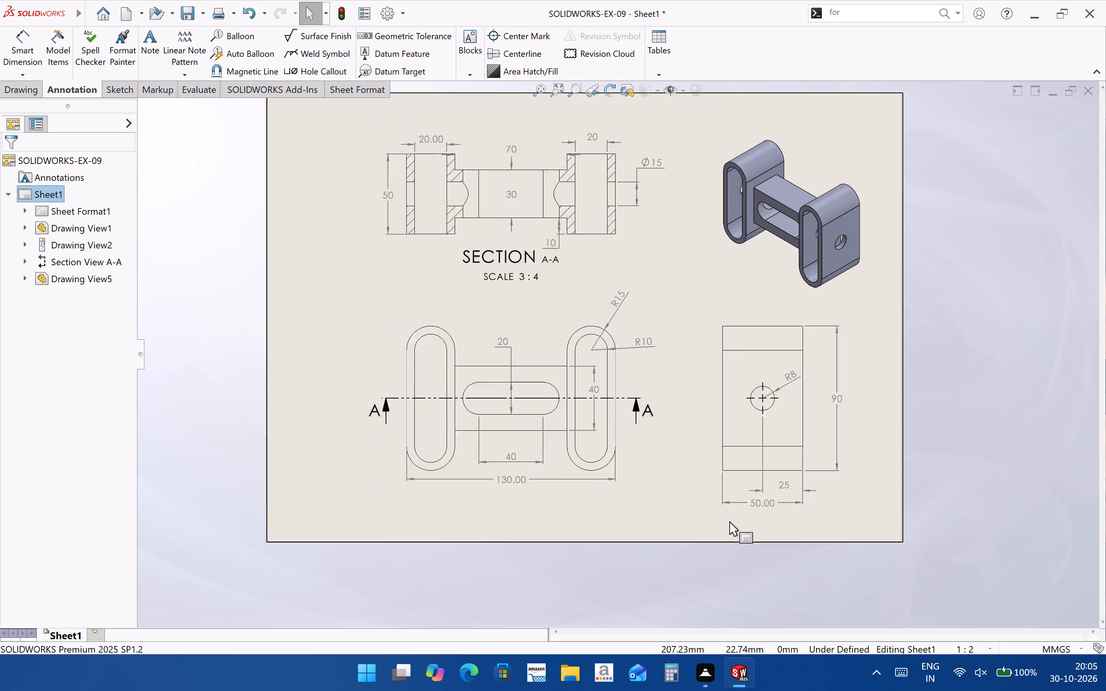
scroll(657, 270, down, 1)
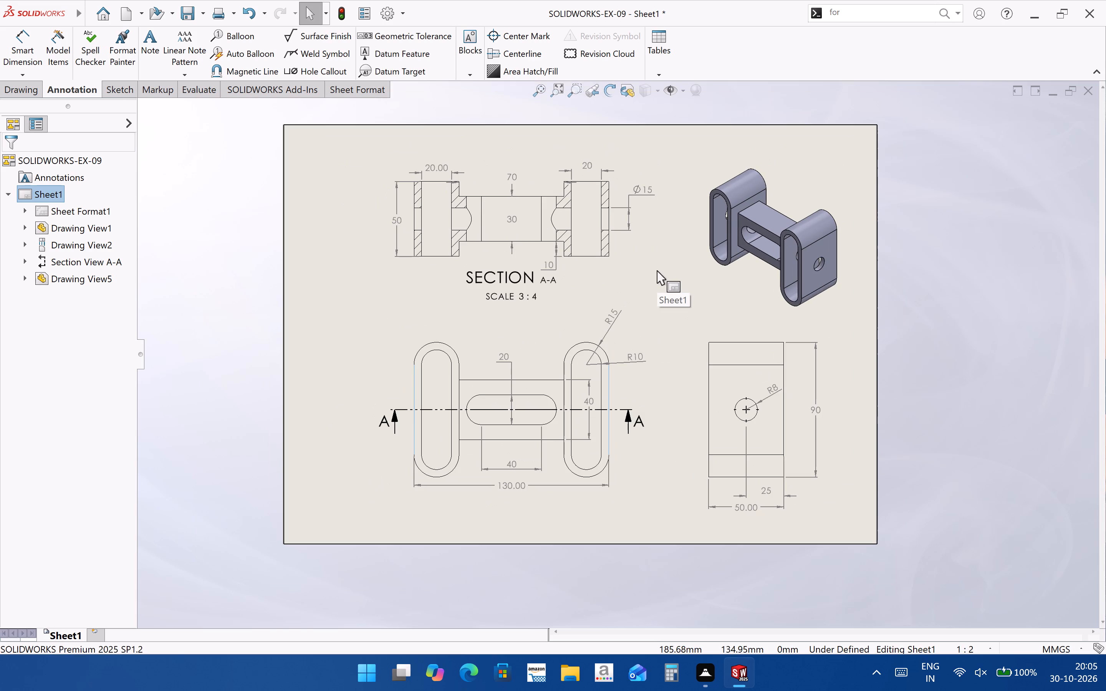
scroll(643, 307, up, 2)
scroll(613, 250, down, 3)
scroll(651, 334, down, 2)
scroll(652, 336, up, 3)
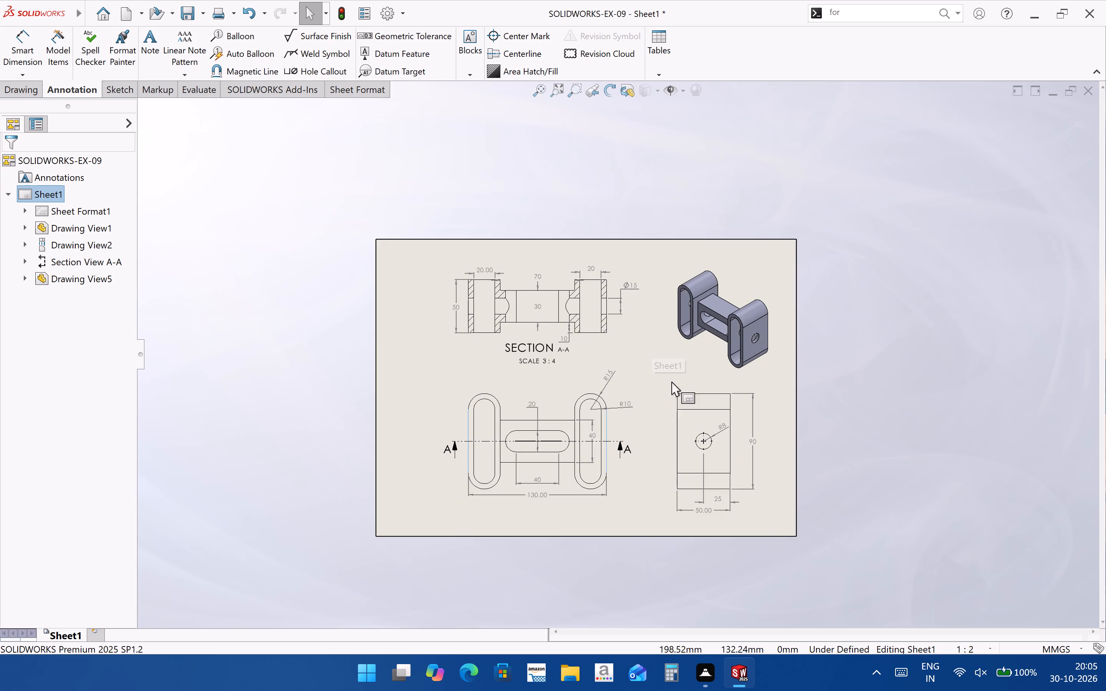
scroll(677, 403, down, 2)
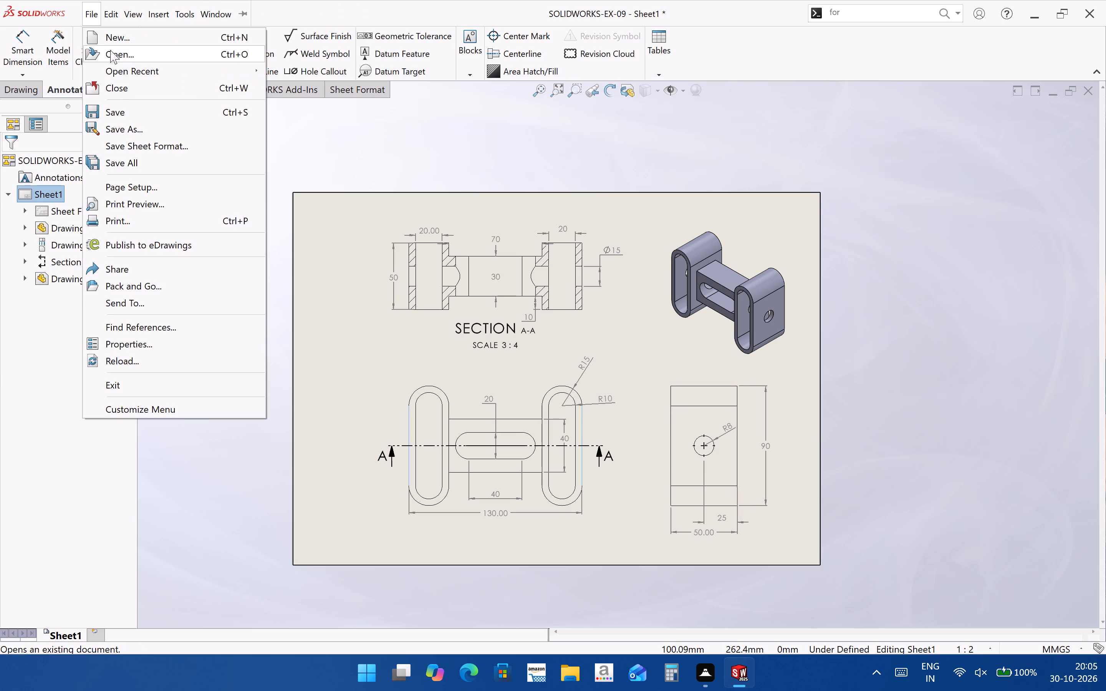
Save the drawing.
click(121, 108)
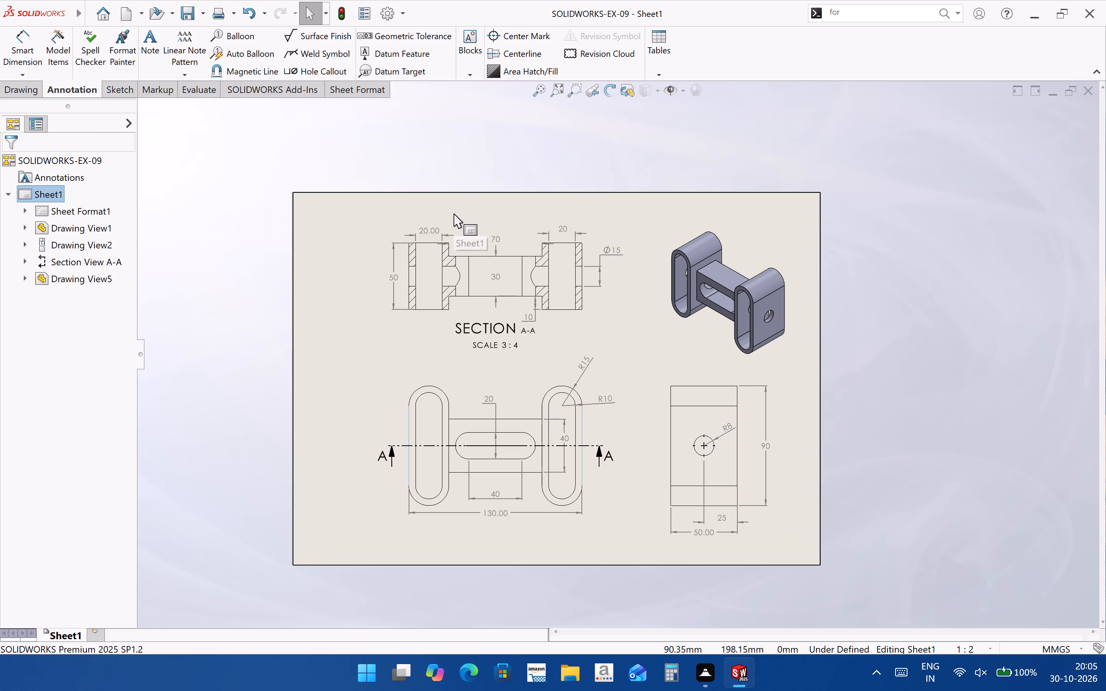
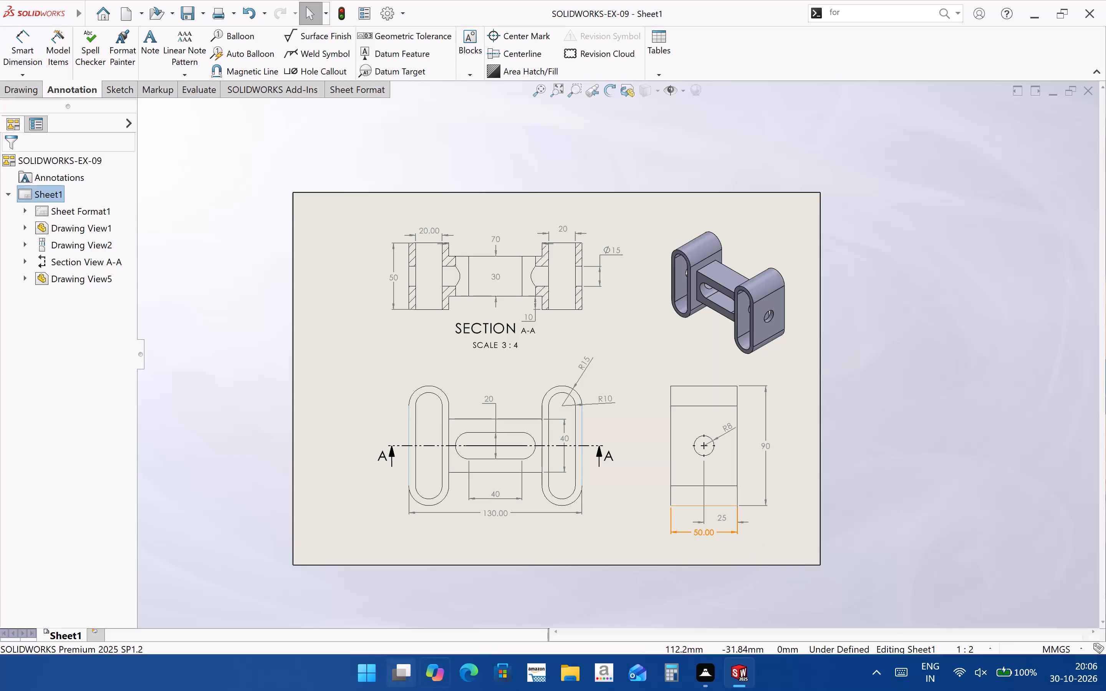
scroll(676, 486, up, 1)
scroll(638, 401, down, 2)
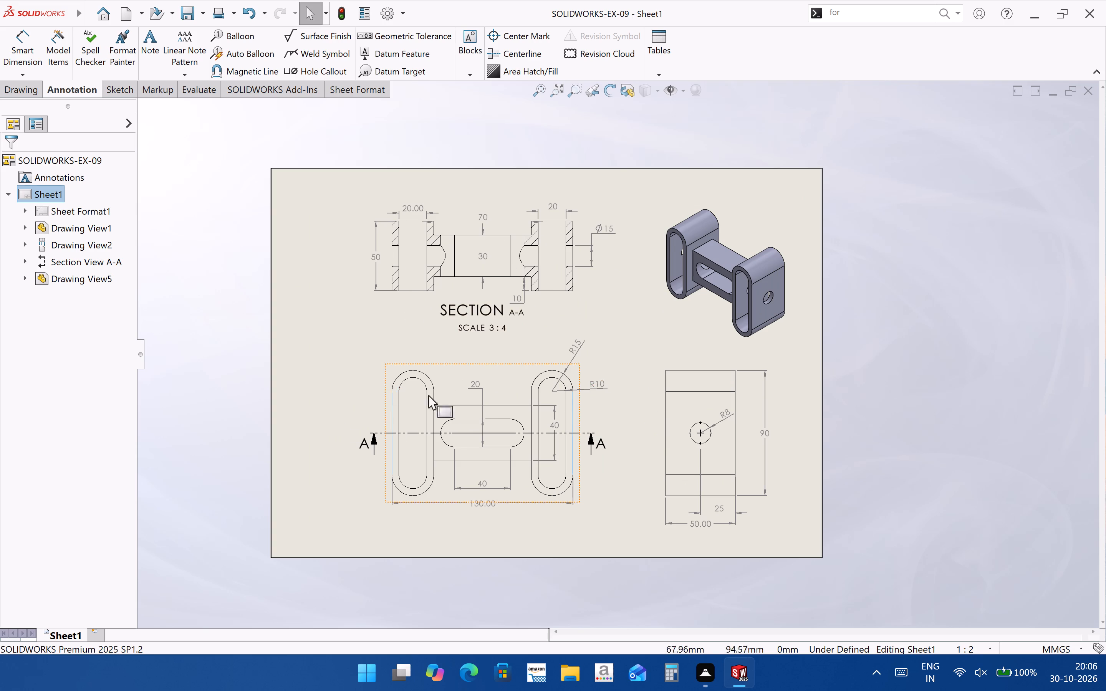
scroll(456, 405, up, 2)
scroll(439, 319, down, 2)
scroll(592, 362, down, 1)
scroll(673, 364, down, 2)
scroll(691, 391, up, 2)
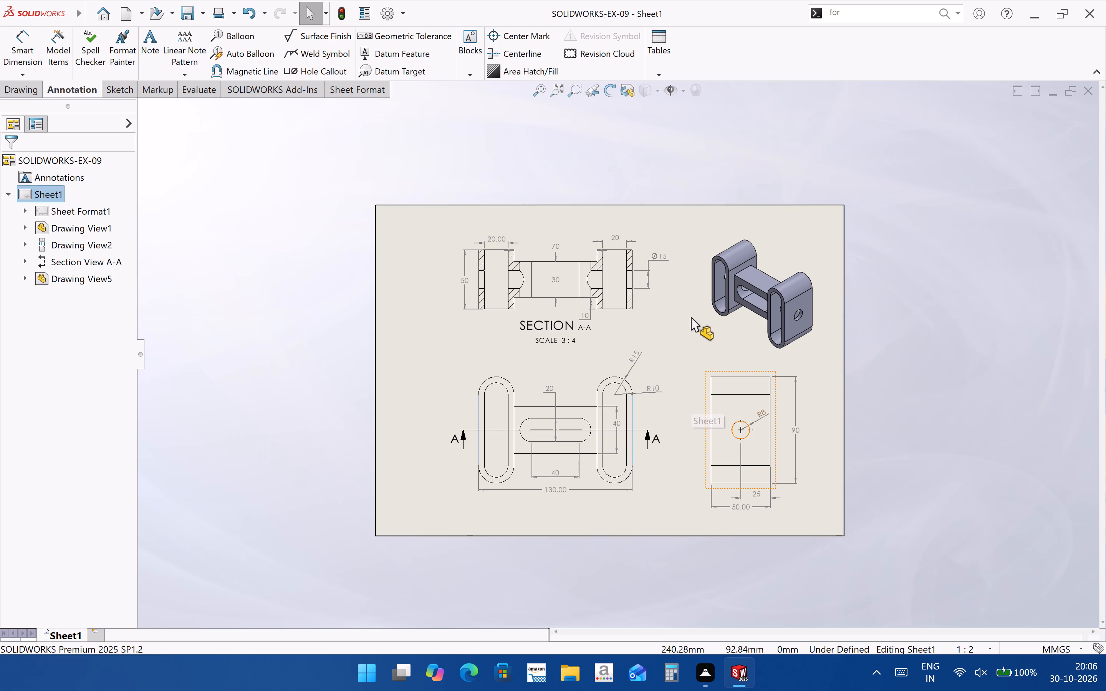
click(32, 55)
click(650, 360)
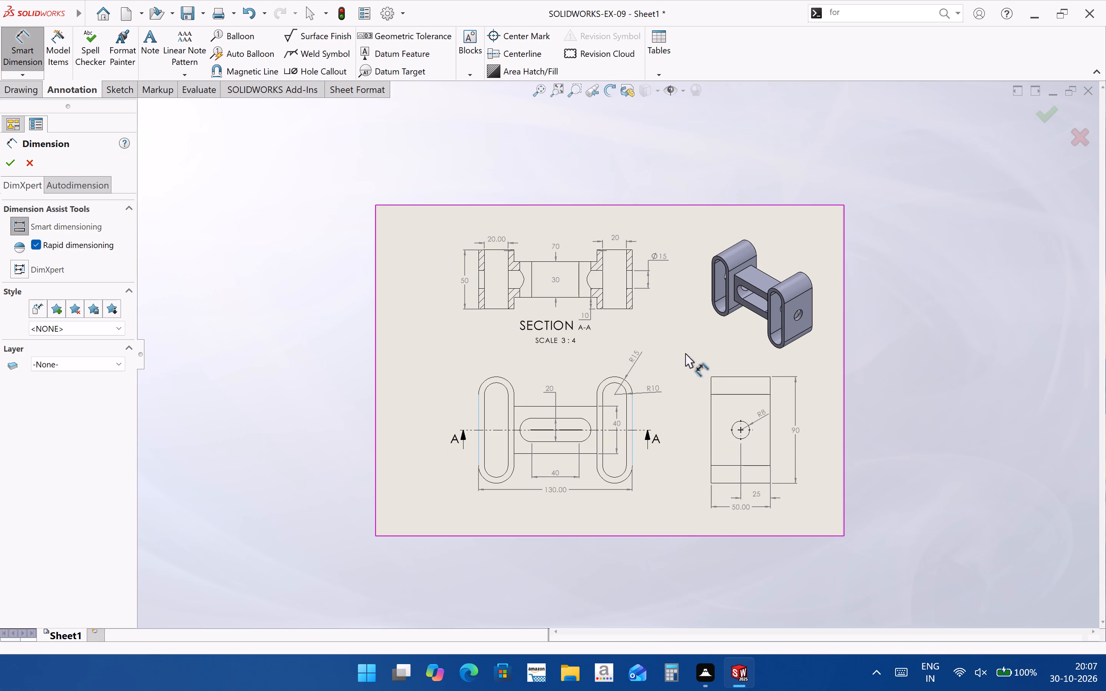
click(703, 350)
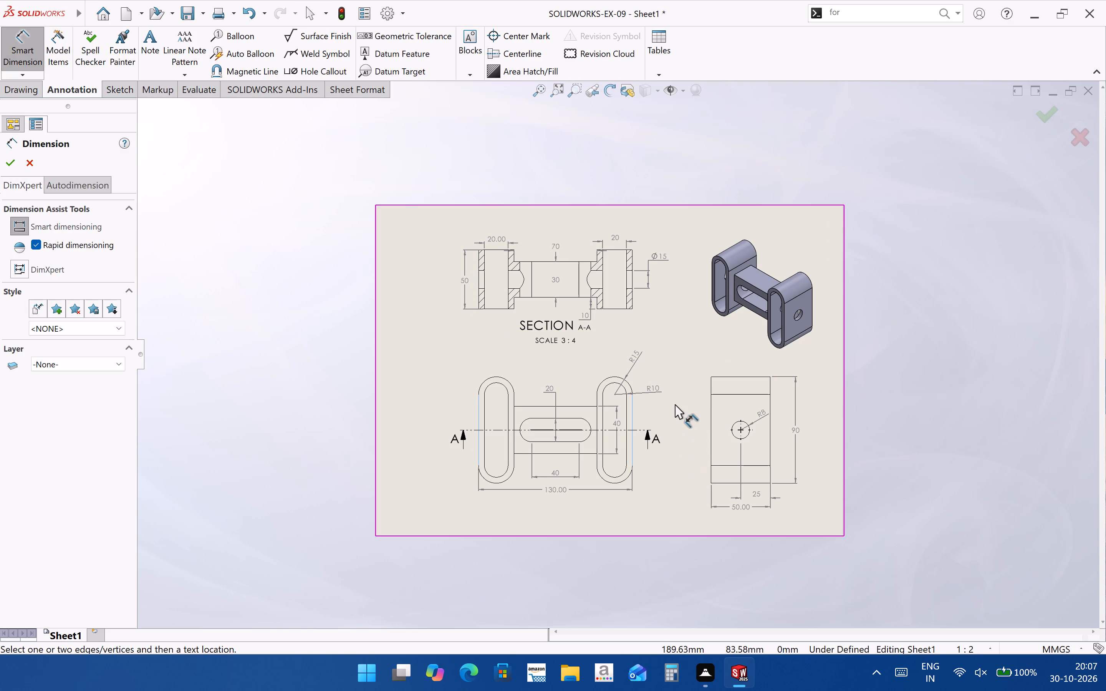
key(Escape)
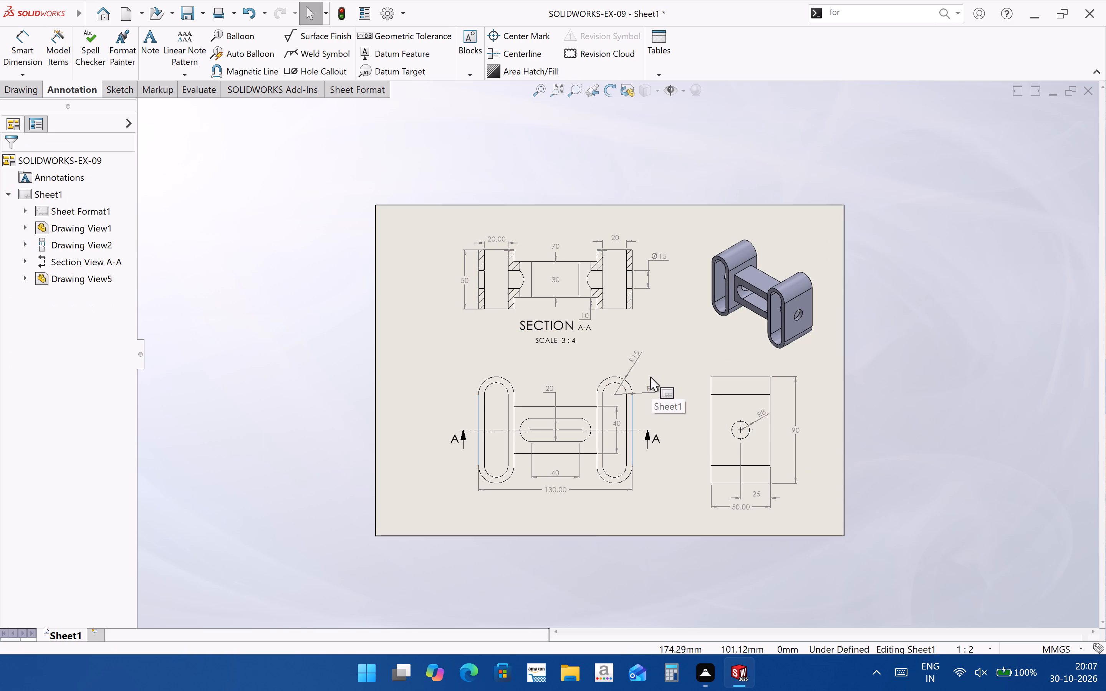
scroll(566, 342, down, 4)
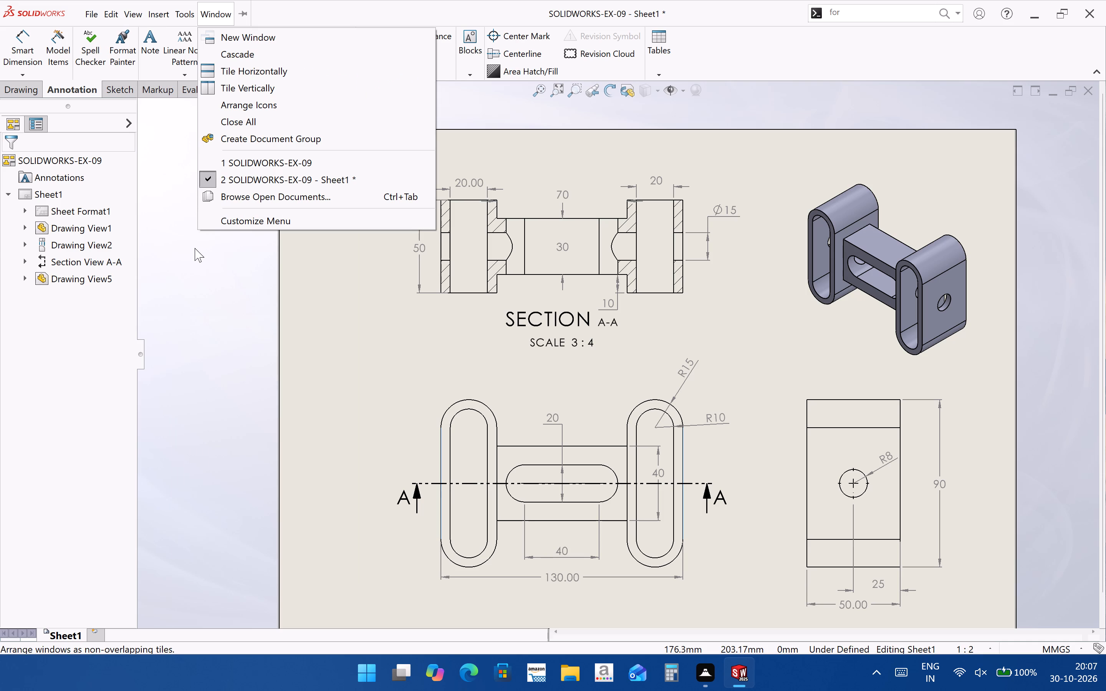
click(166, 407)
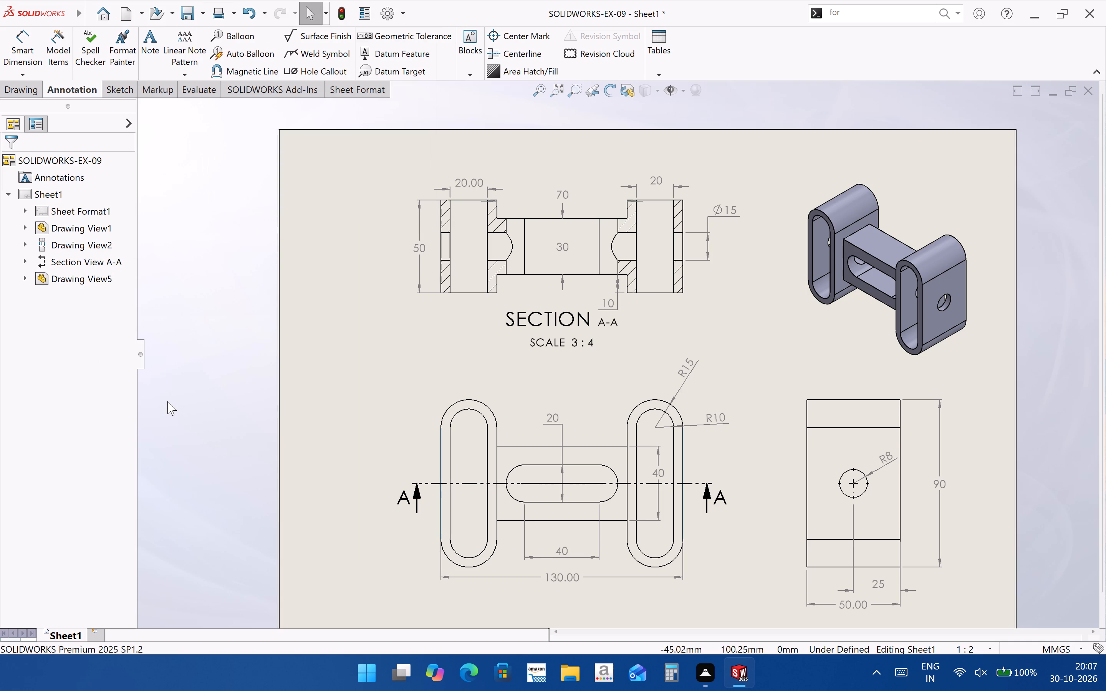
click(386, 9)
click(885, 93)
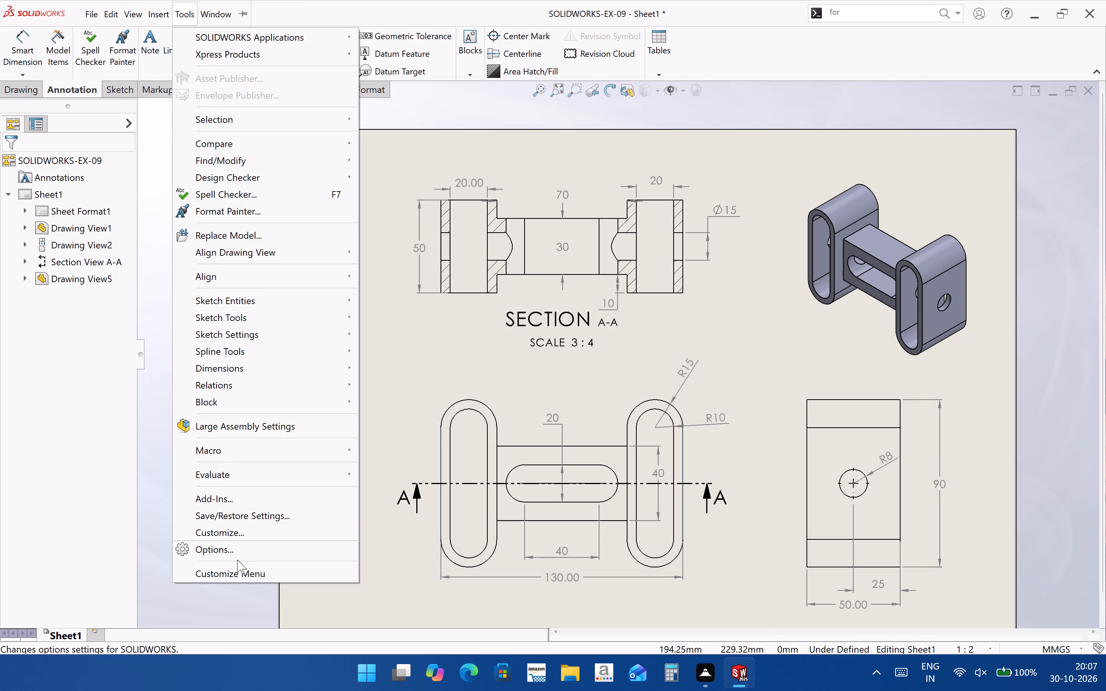
Customize the Tools menu so that its Customize and Options entries are hidden.
click(236, 569)
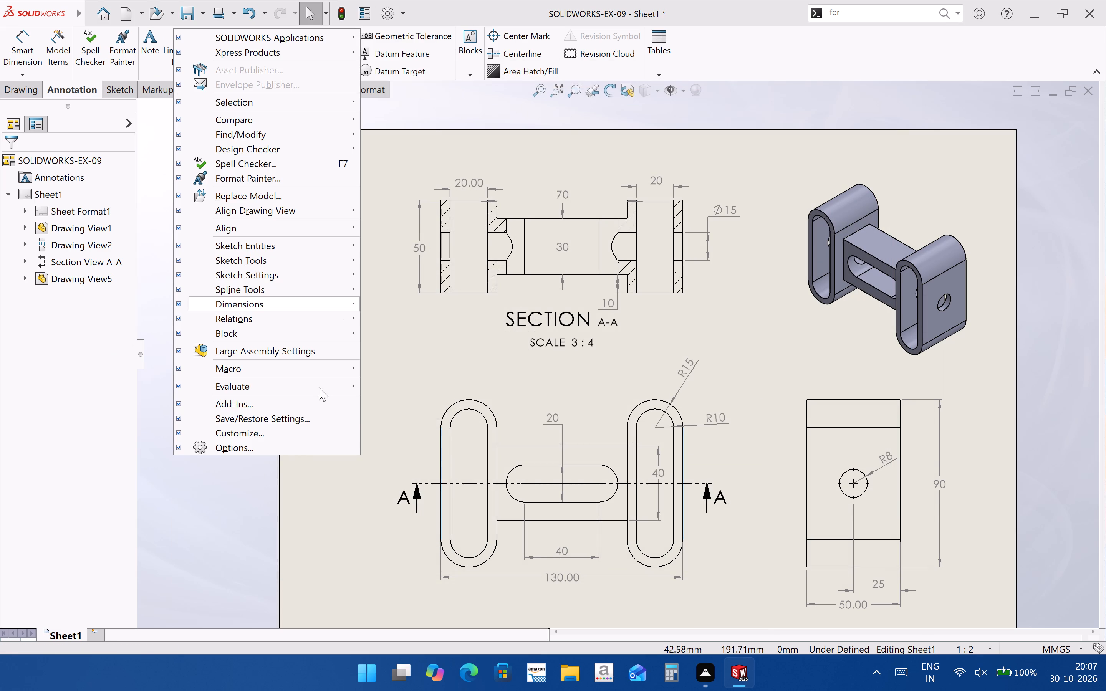
click(285, 449)
click(234, 441)
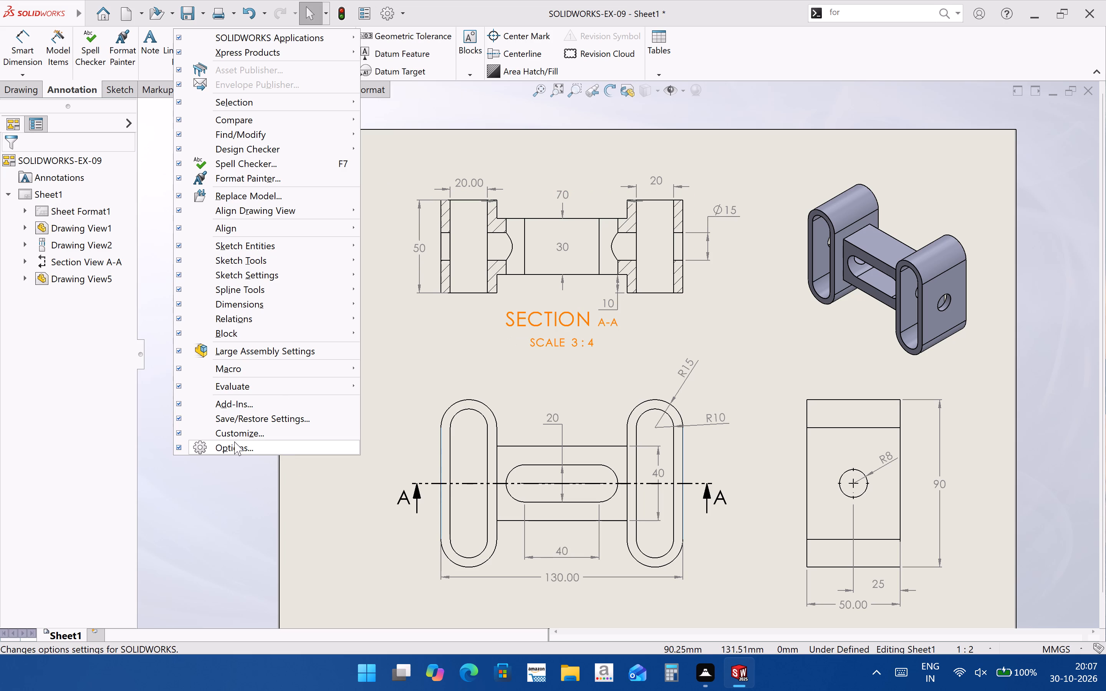
click(199, 448)
click(228, 435)
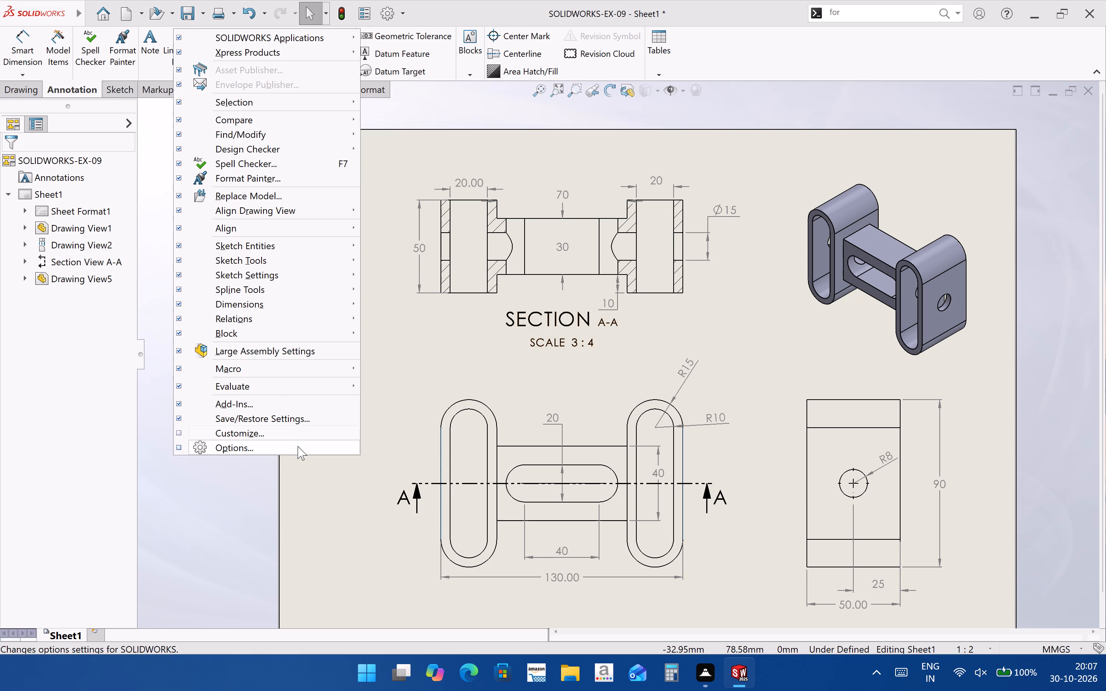
click(198, 491)
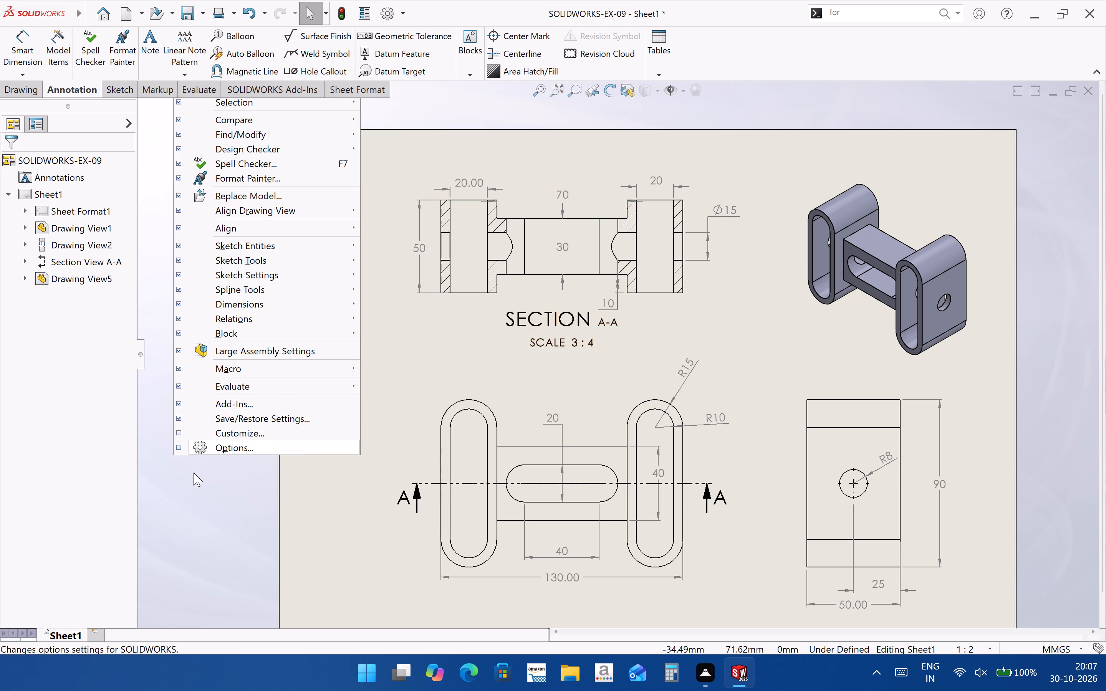
key(Escape)
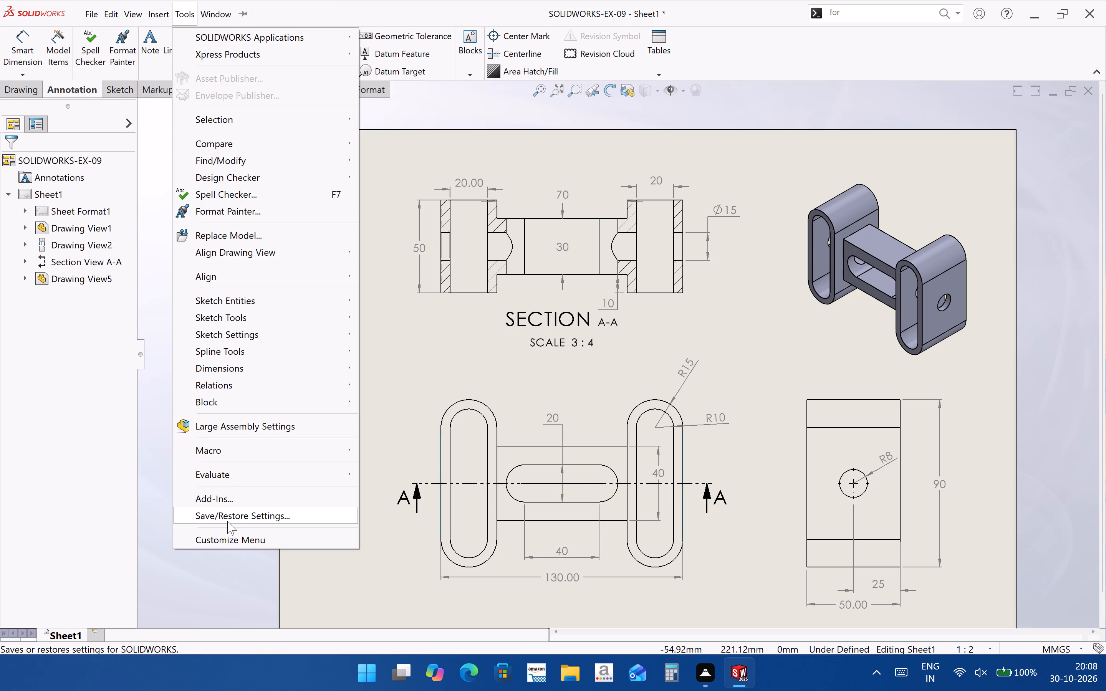
Restore the hidden Options entry to the Tools menu.
click(231, 537)
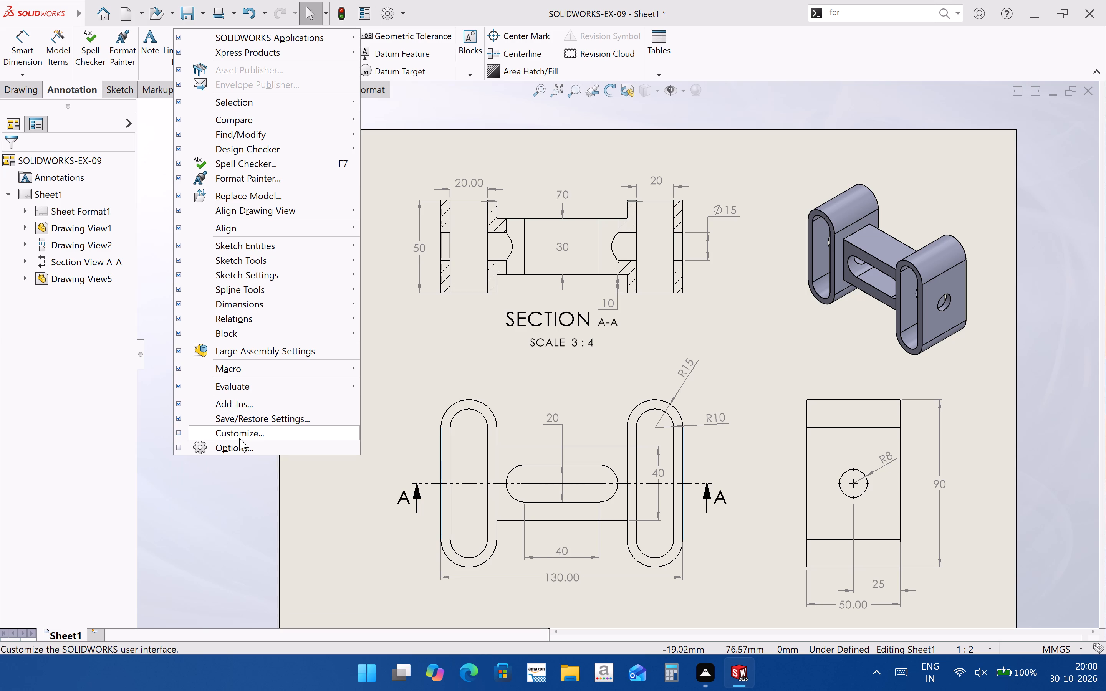
click(239, 438)
click(306, 430)
click(247, 446)
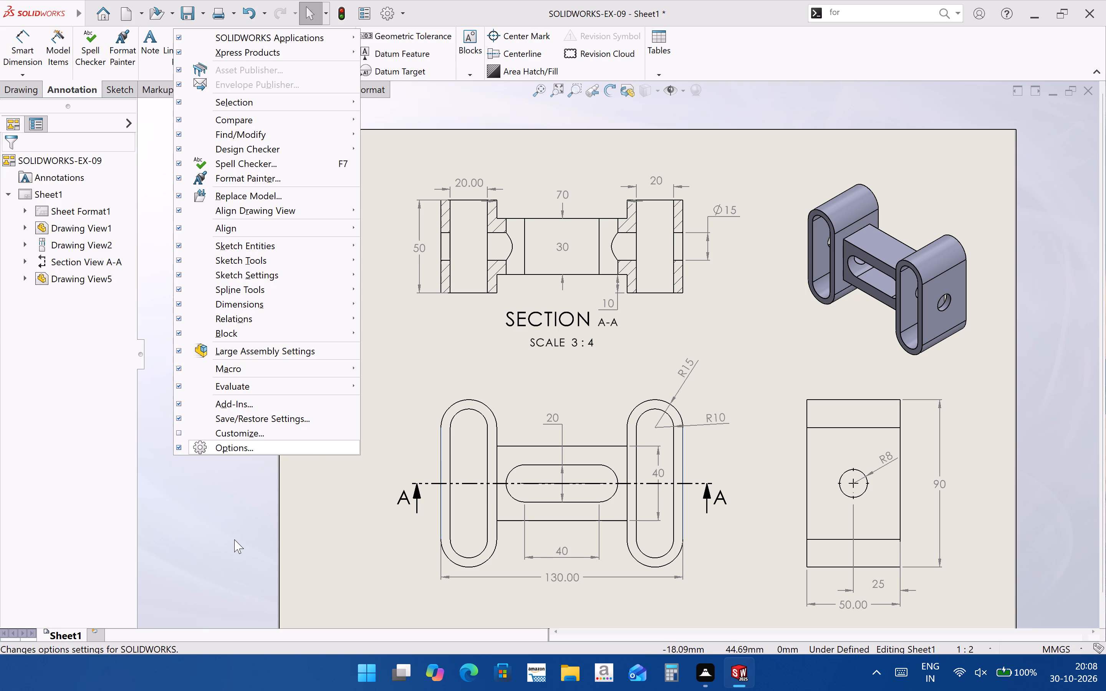
key(Escape)
key(Escape)
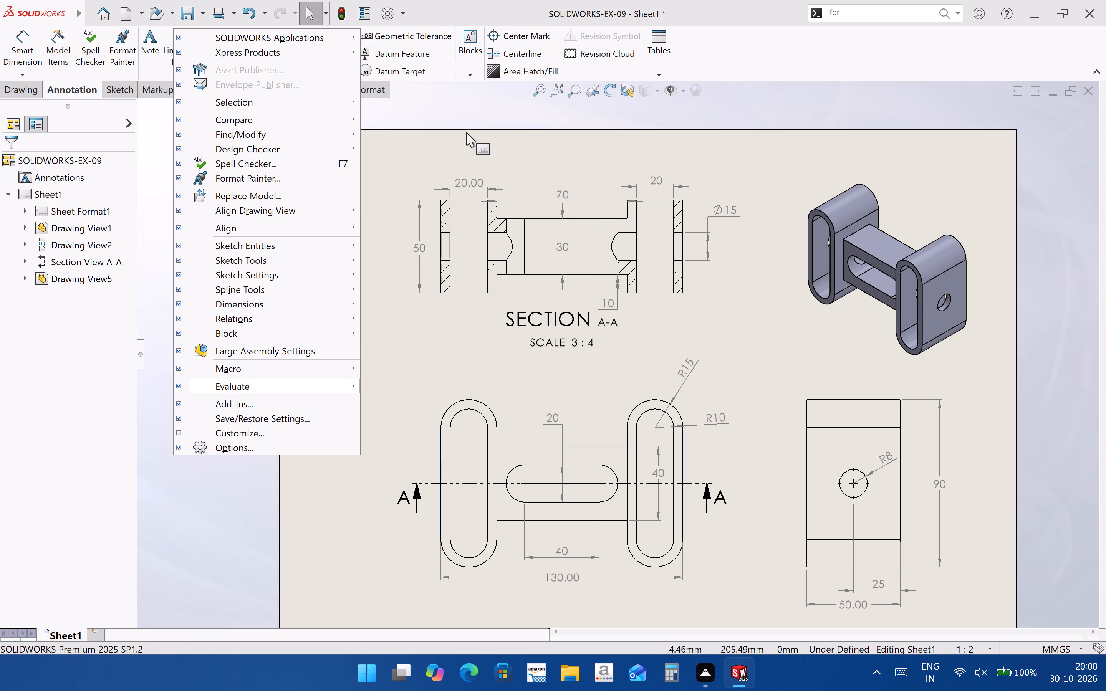
click(467, 132)
key(Escape)
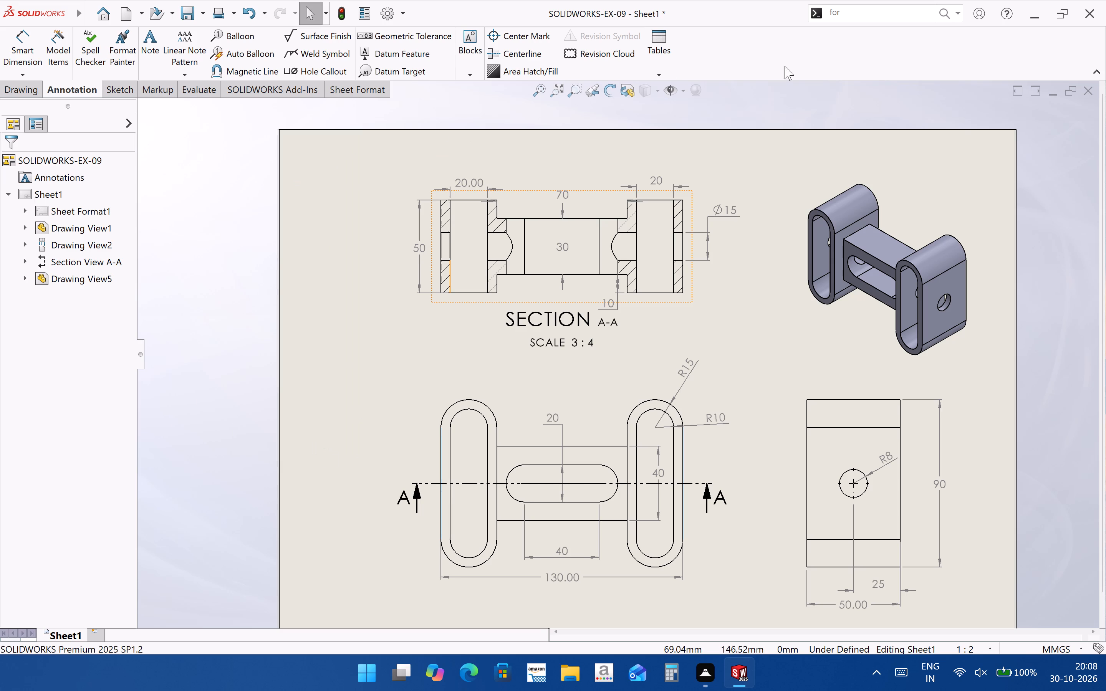
Open the keyboard shortcut customization and look through the File, Edit and View commands and their assigned shortcuts.
click(785, 61)
right_click(785, 61)
click(840, 139)
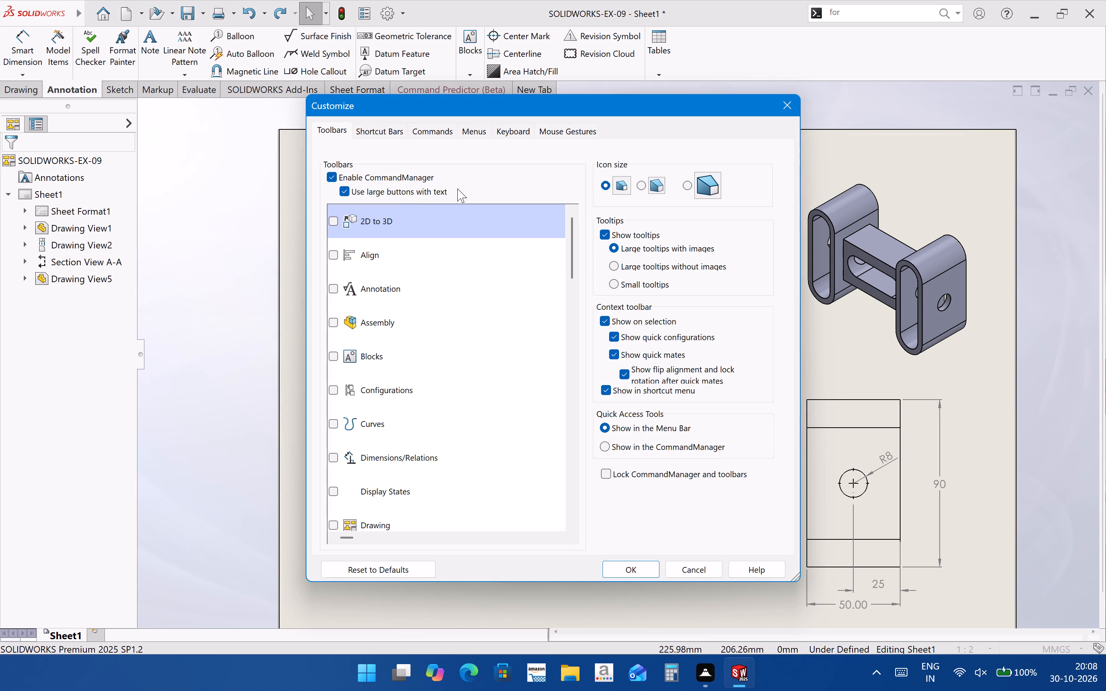
click(519, 130)
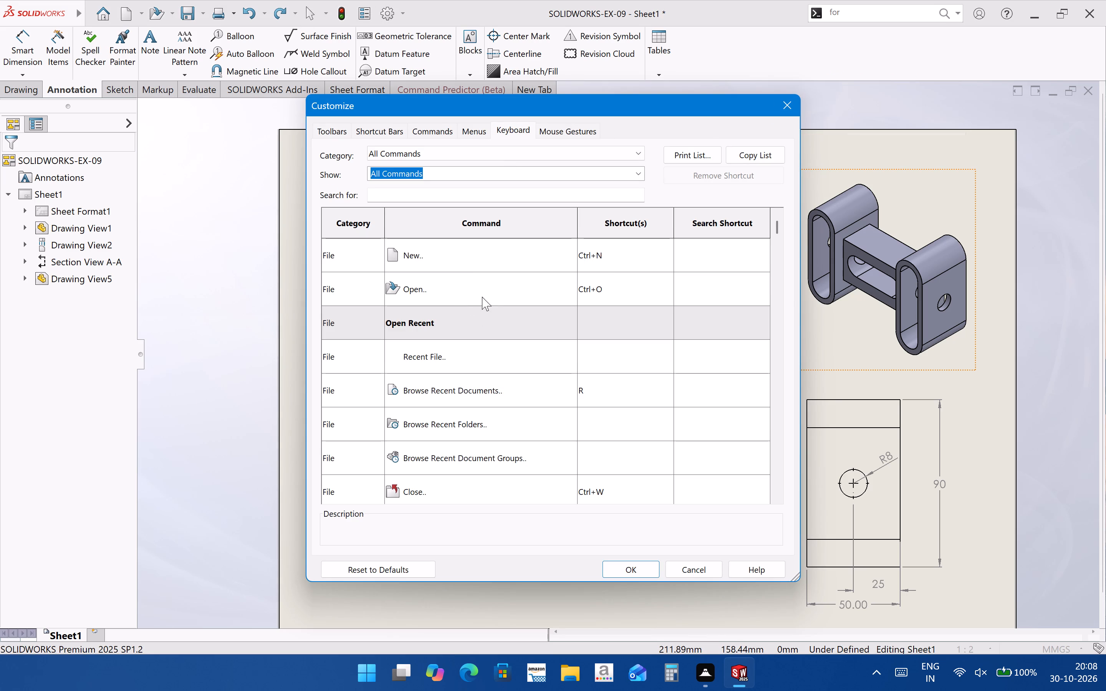
scroll(520, 367, down, 3)
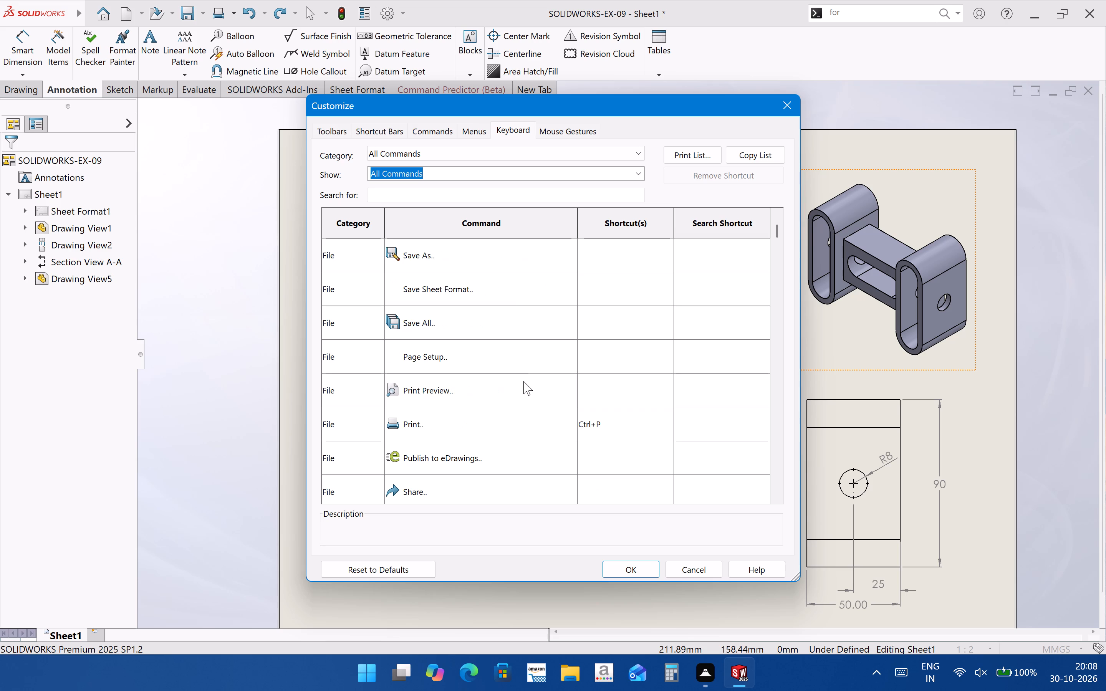
scroll(516, 435, down, 1)
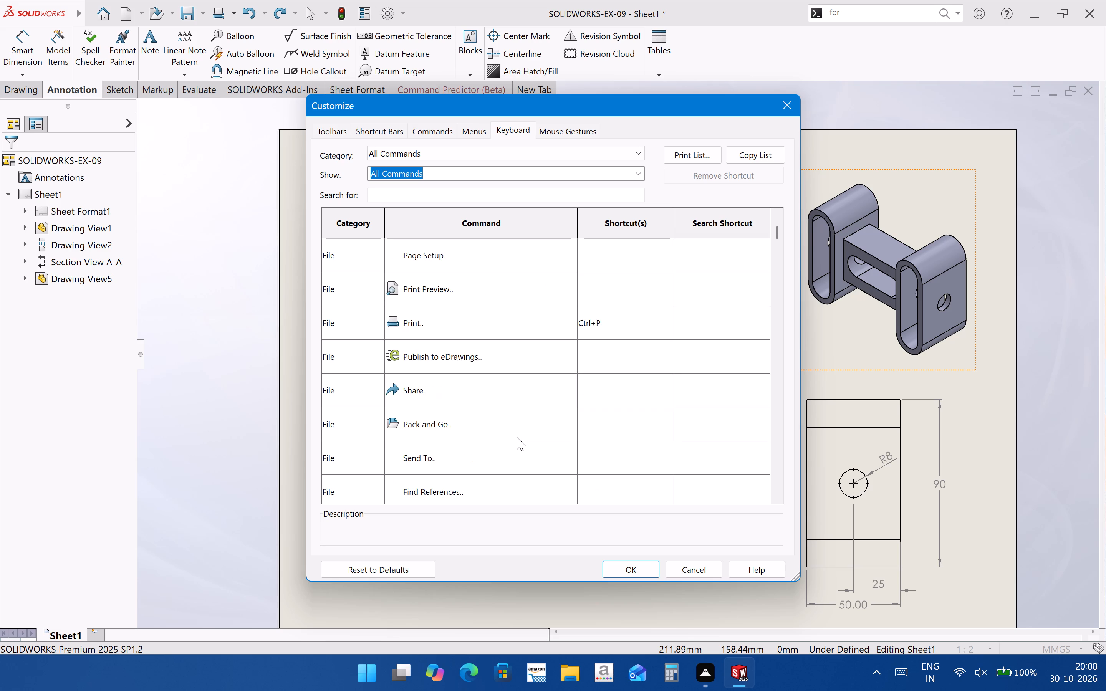
scroll(517, 437, down, 5)
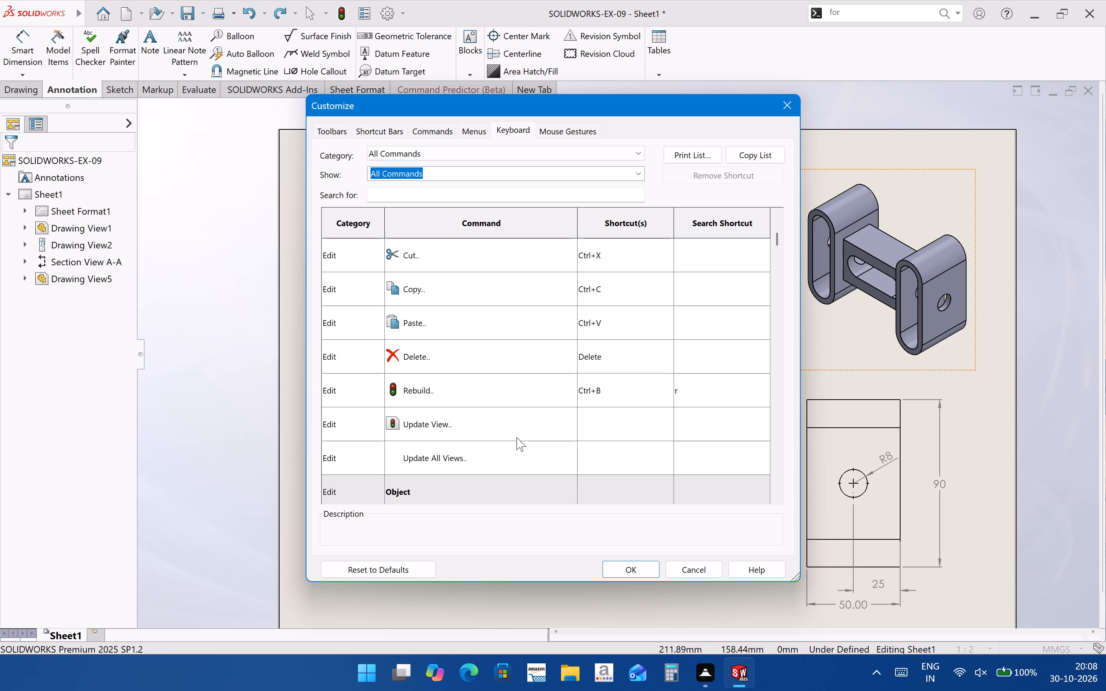
scroll(517, 437, down, 3)
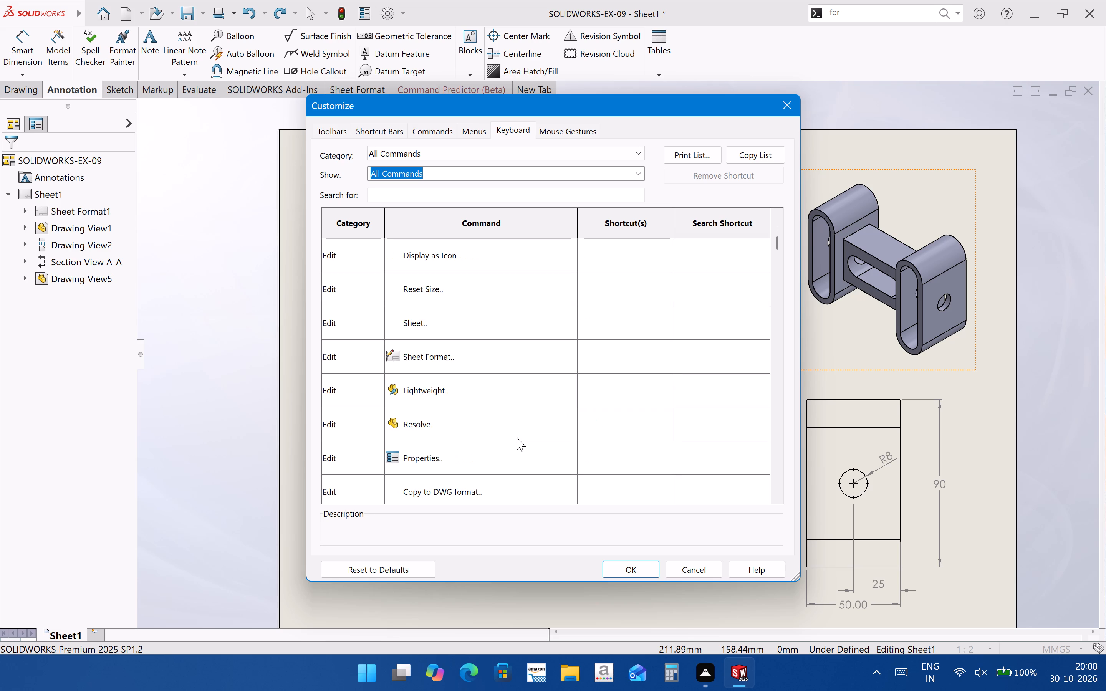
scroll(516, 437, down, 1)
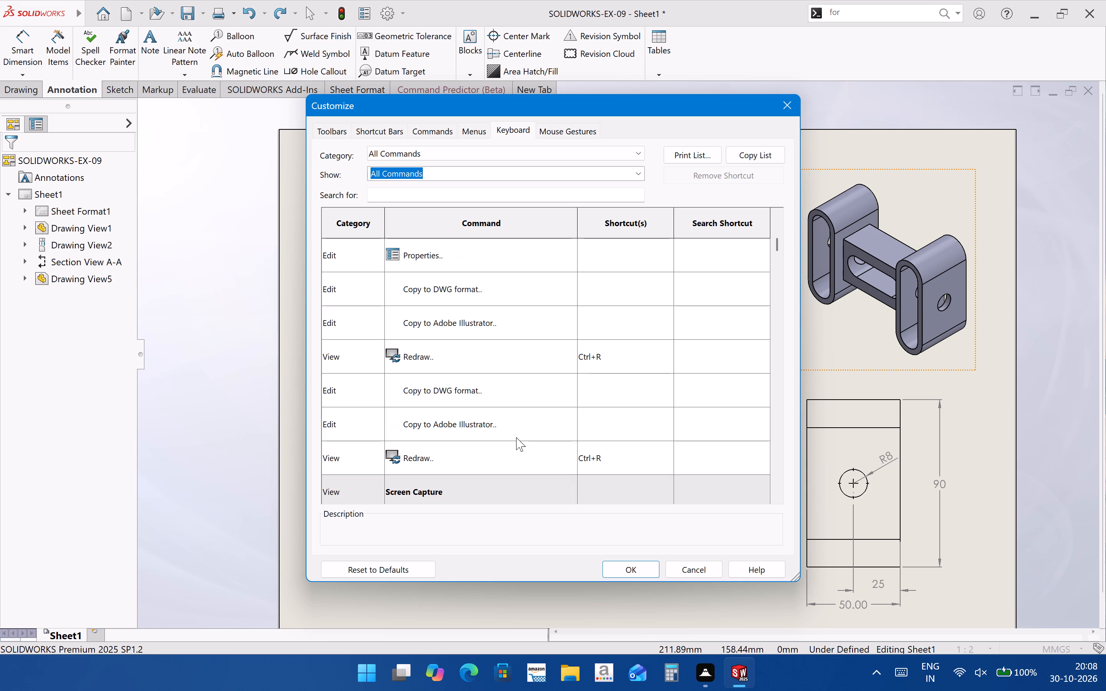
scroll(516, 437, down, 4)
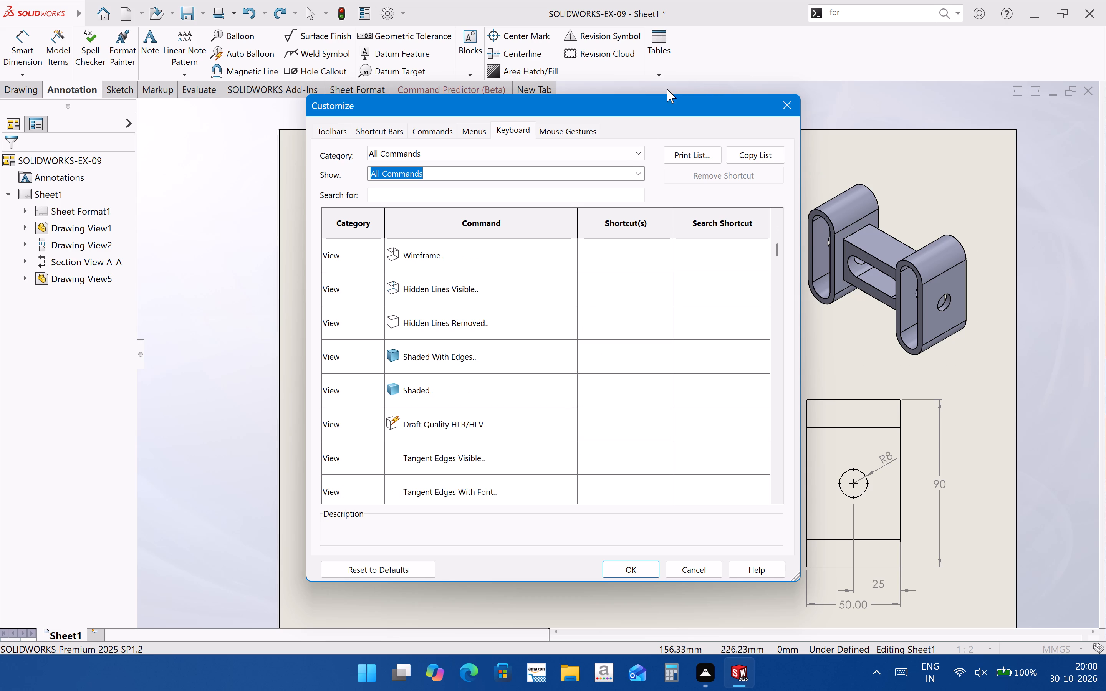
click(626, 155)
click(626, 155)
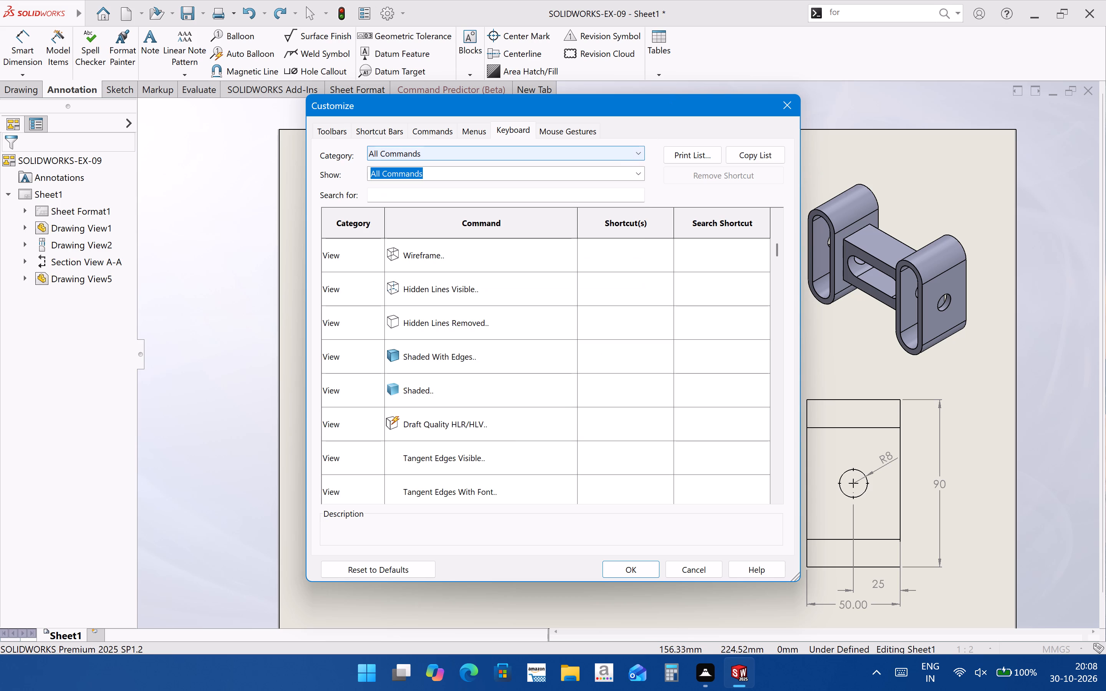
click(643, 174)
click(634, 174)
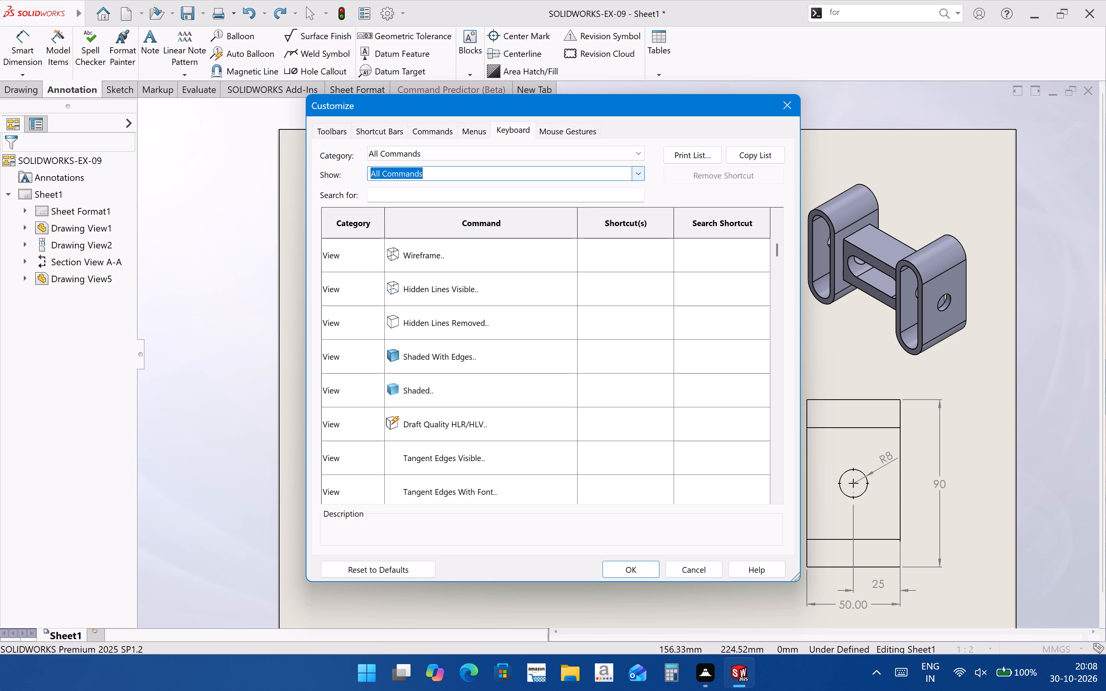
scroll(535, 331, down, 4)
scroll(538, 327, up, 3)
scroll(538, 327, down, 6)
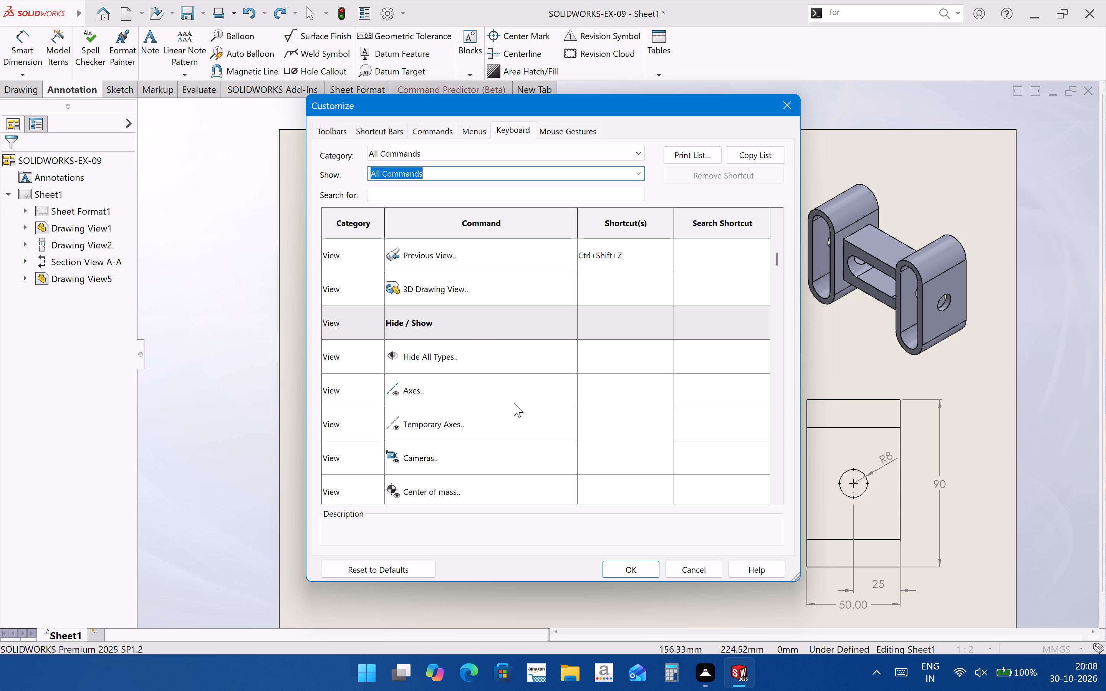
scroll(514, 403, down, 9)
scroll(514, 402, up, 5)
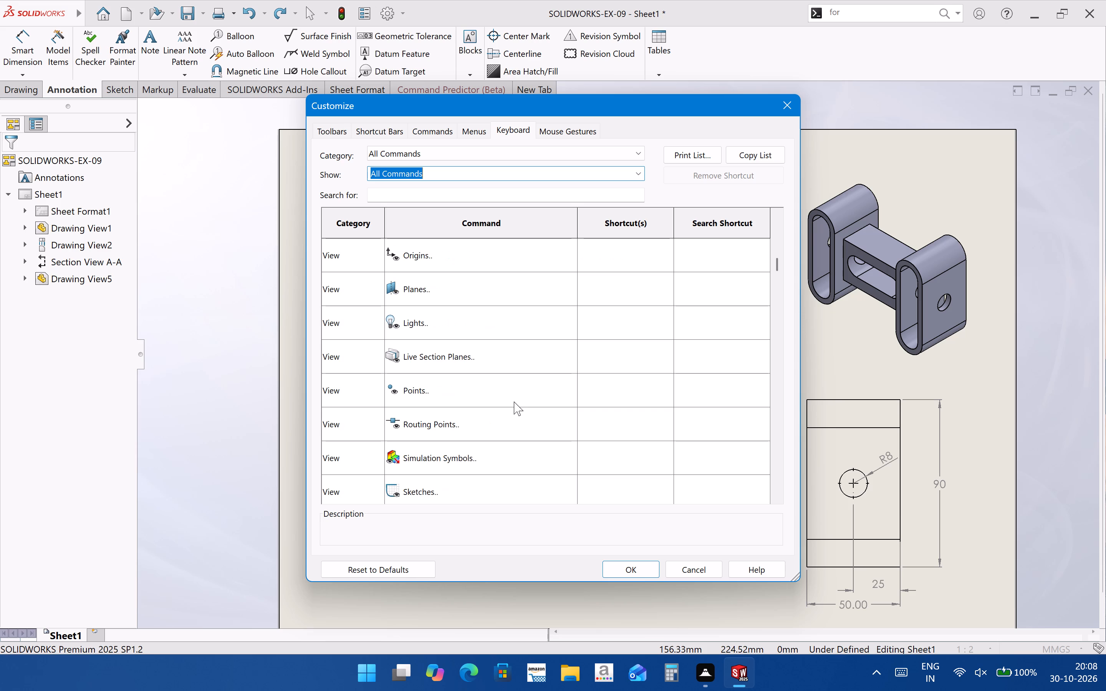
scroll(514, 402, down, 2)
scroll(514, 402, up, 2)
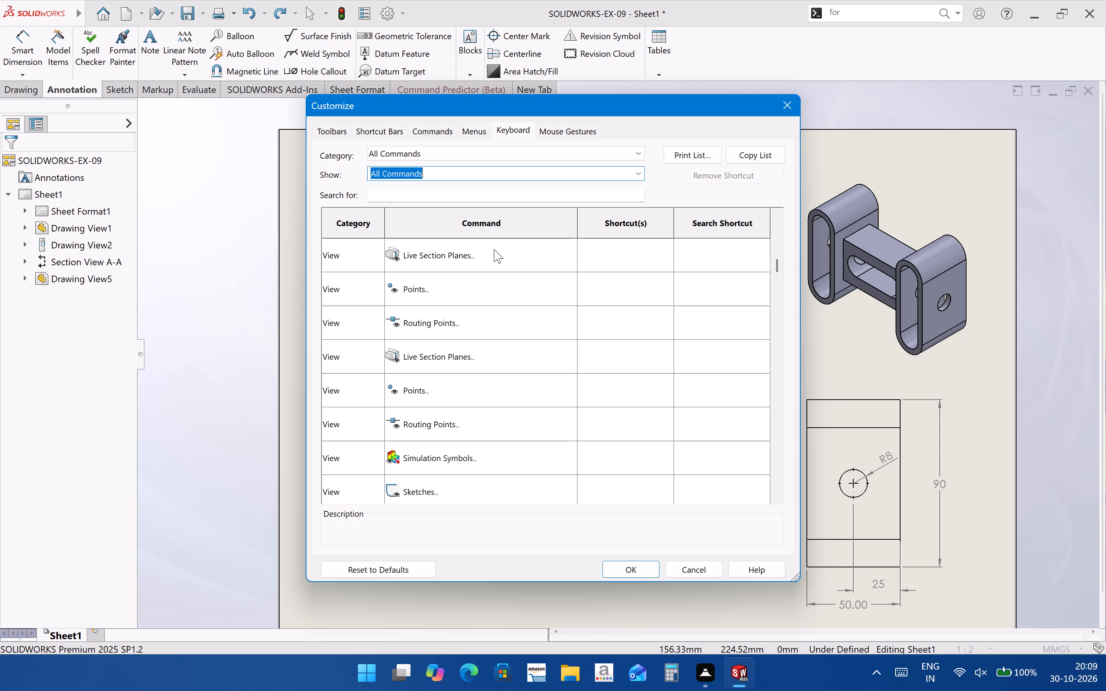
Search the shortcut commands for "meas" and assign M as the keyboard shortcut for Measure.
click(472, 191)
text(me)
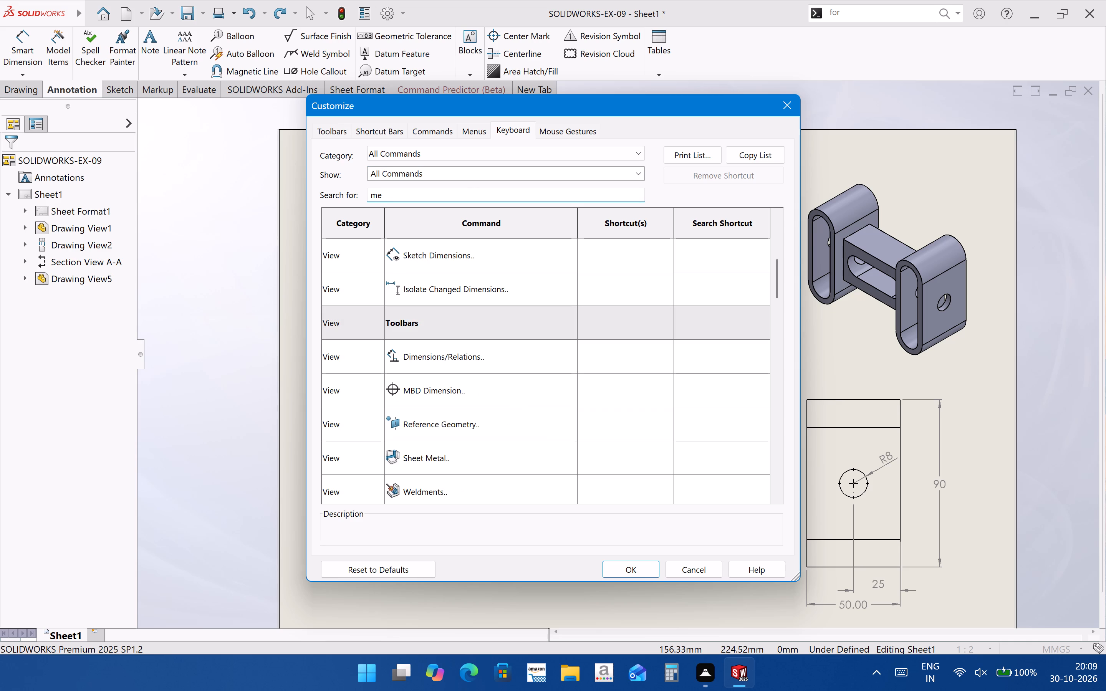
text(as)
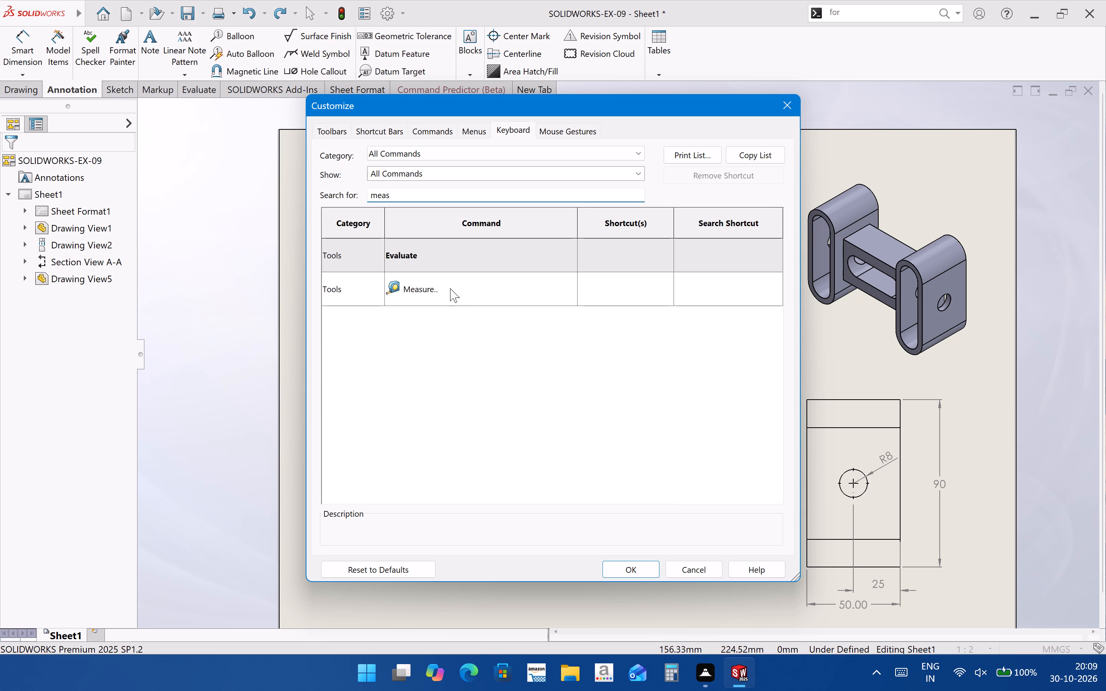
click(450, 288)
double_click(610, 289)
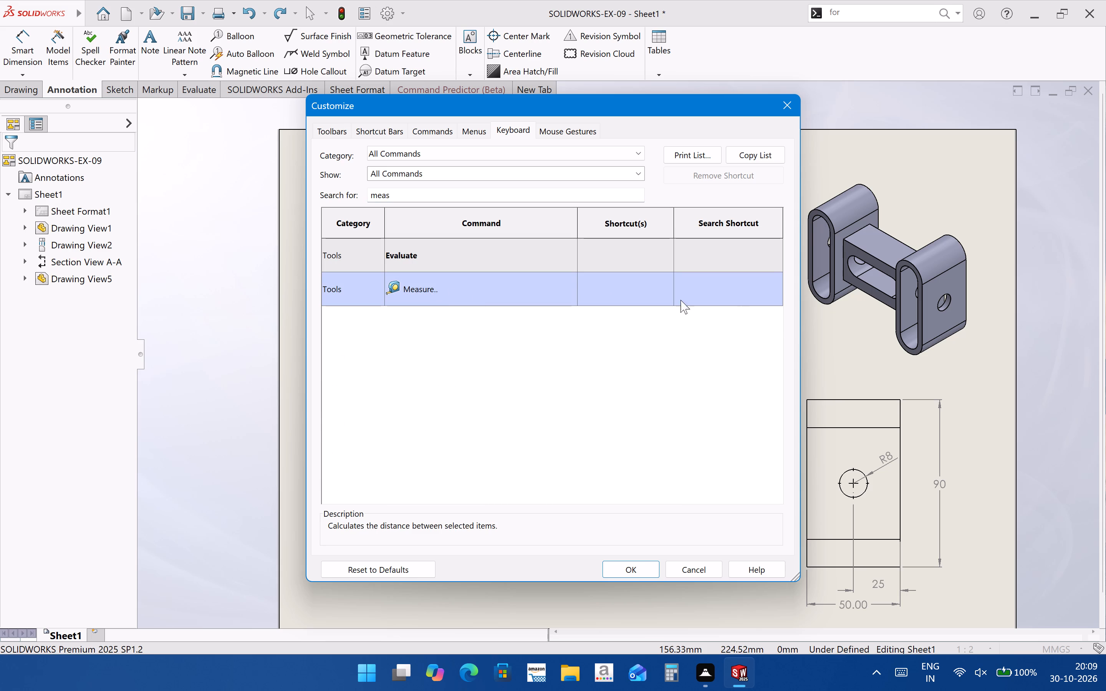
key(m)
click(636, 570)
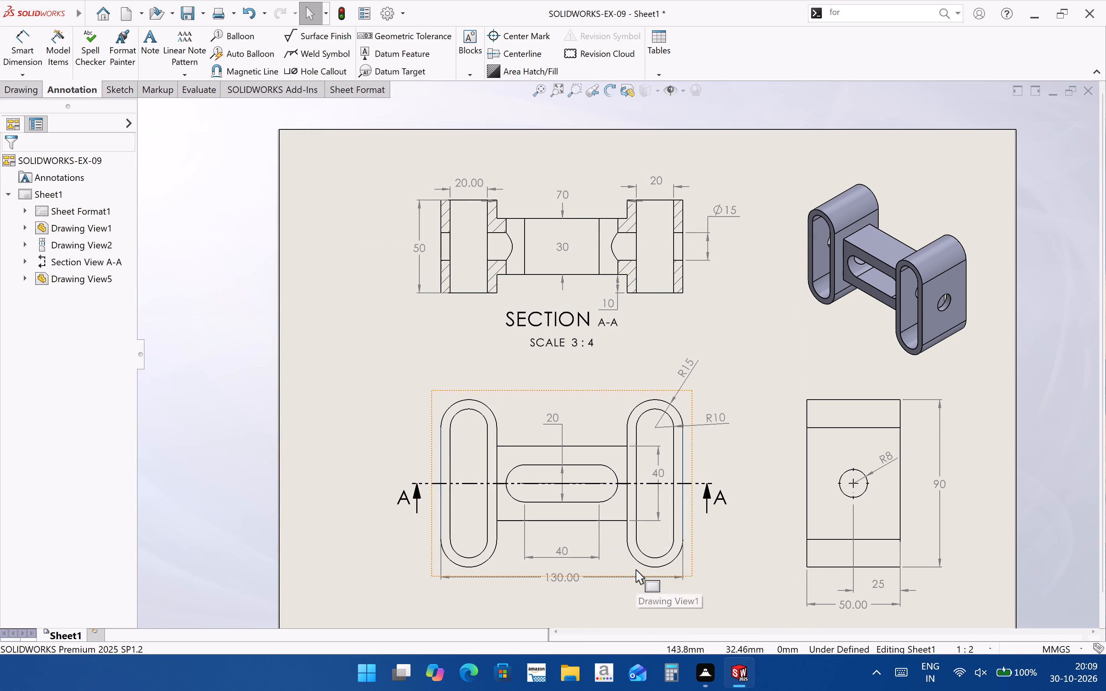
Test the newly assigned shortcut by opening the Measure tool, and close it without measuring.
key(m)
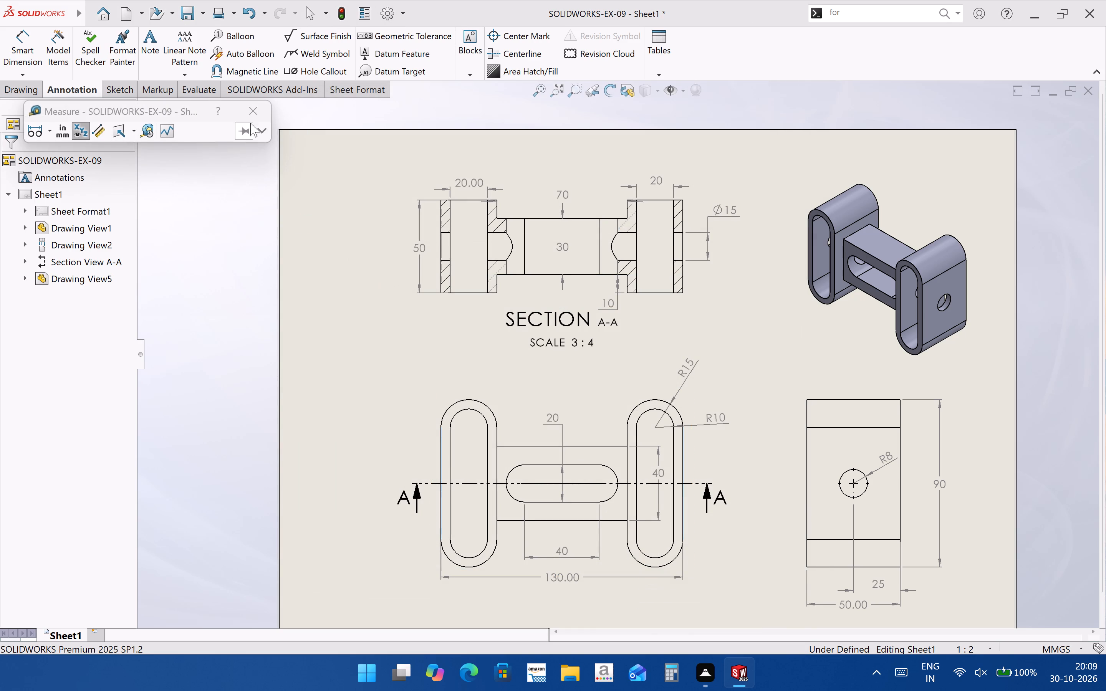
click(250, 116)
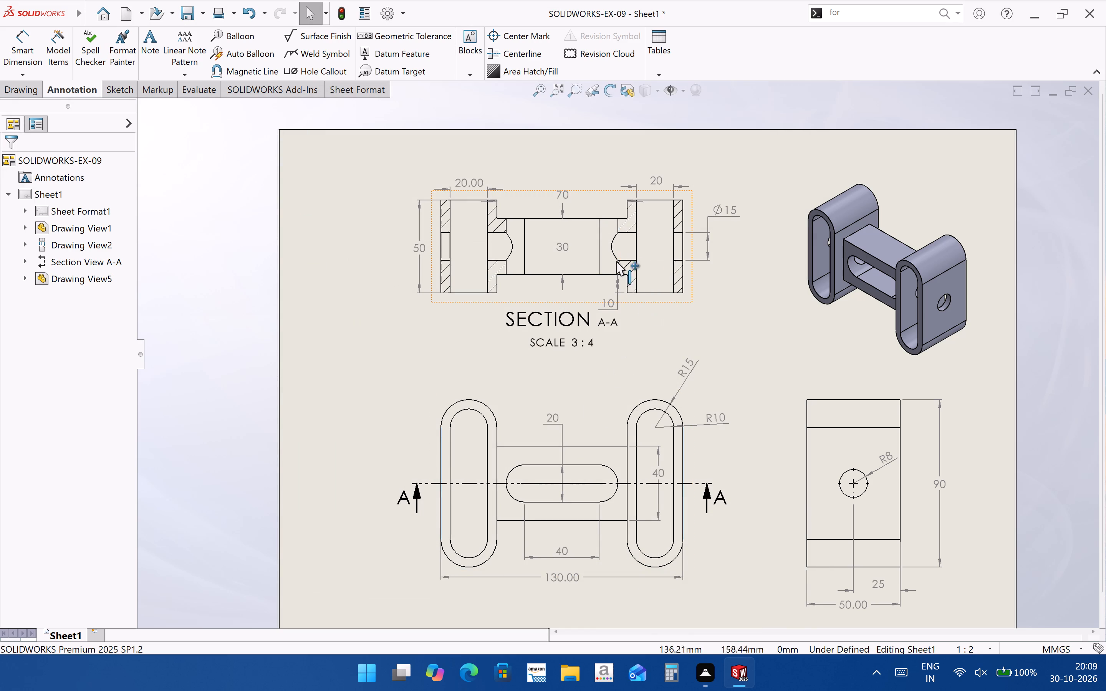
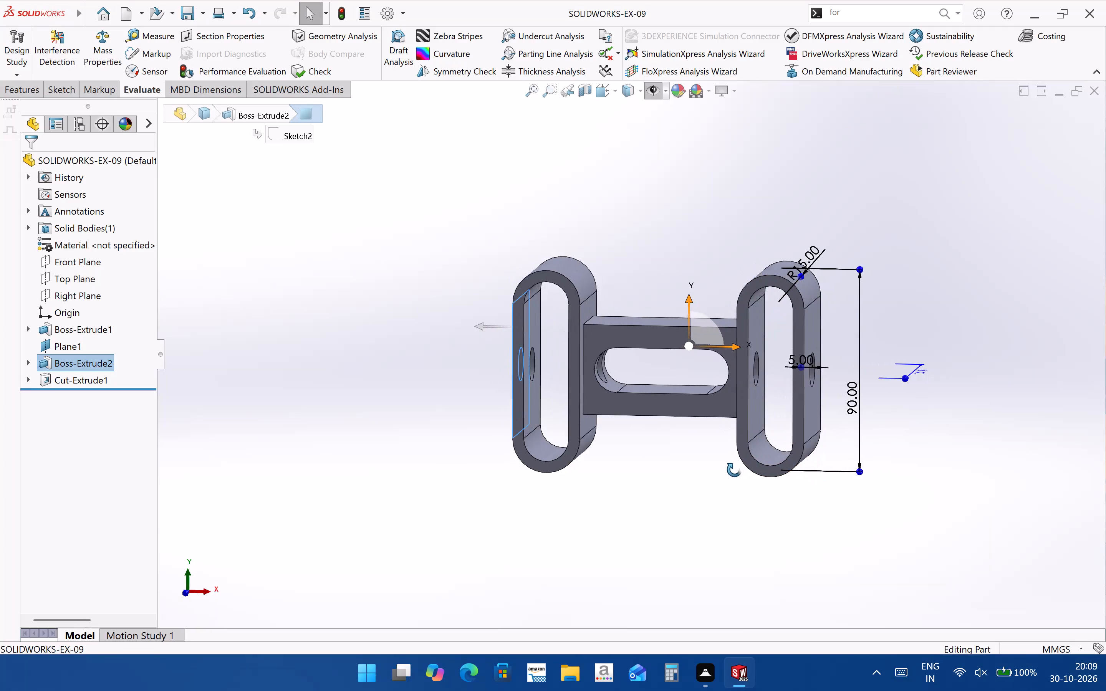
Measure the distance between the outer flat faces of the two slotted end loops.
ctrl+click(785, 328)
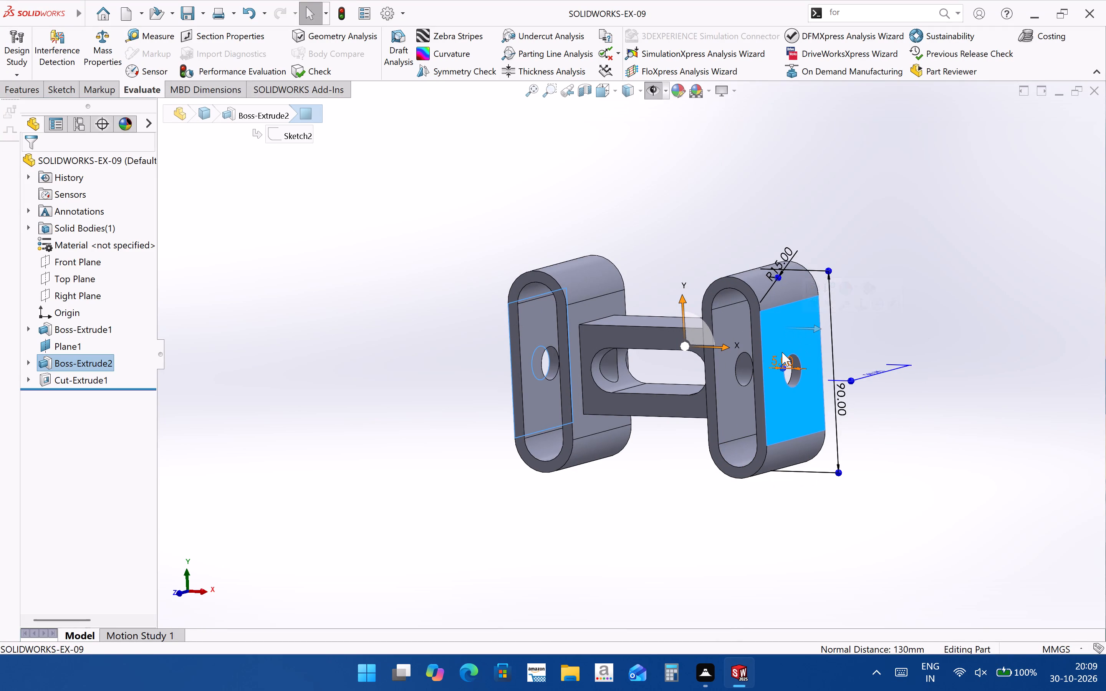
key(m)
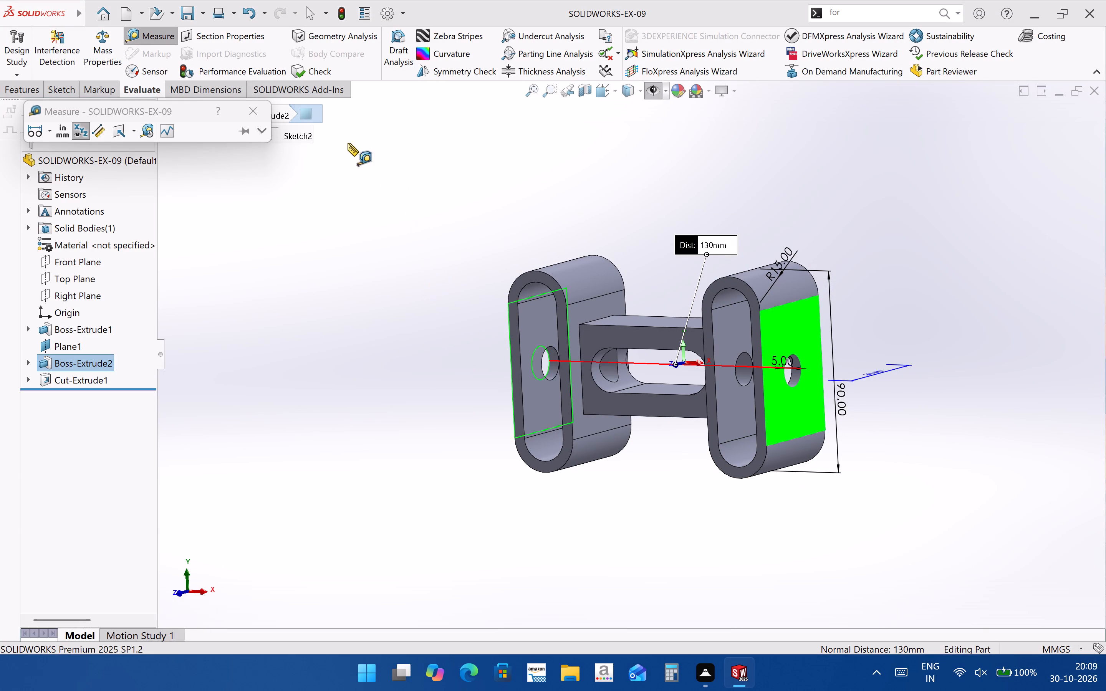
click(262, 112)
click(943, 288)
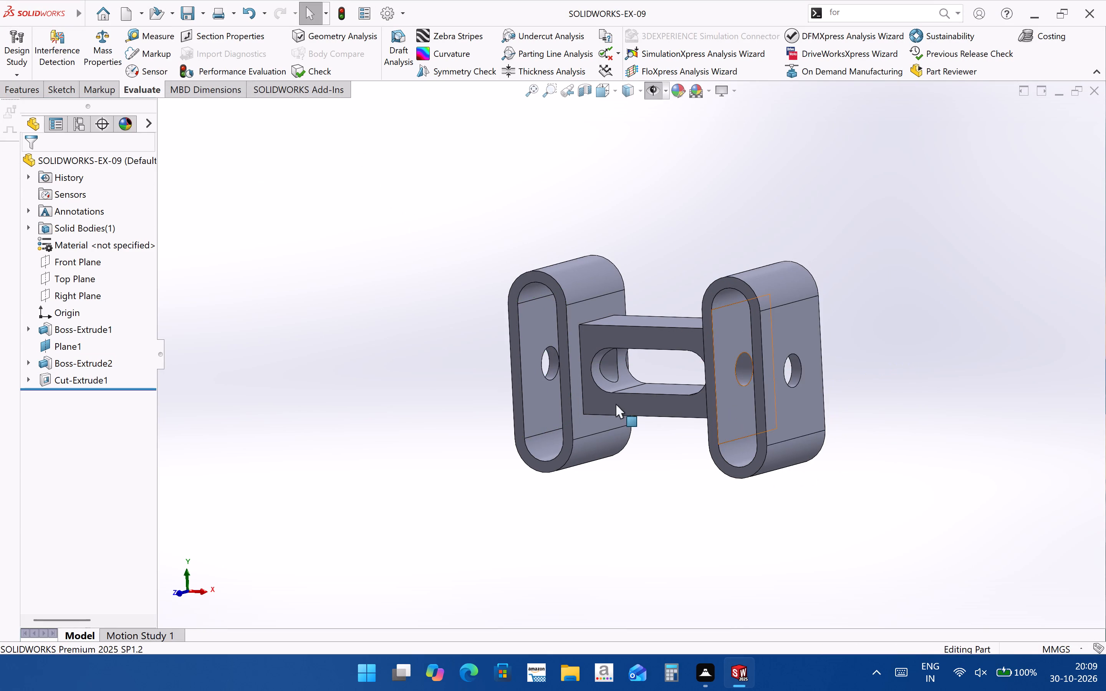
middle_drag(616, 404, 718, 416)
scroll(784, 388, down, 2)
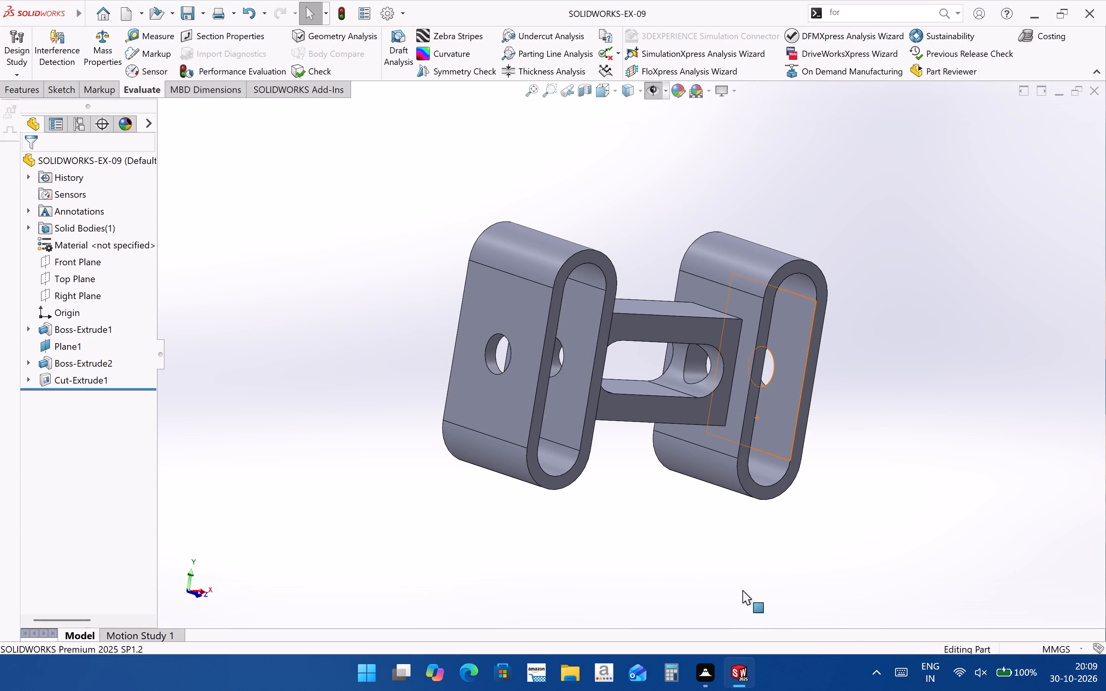
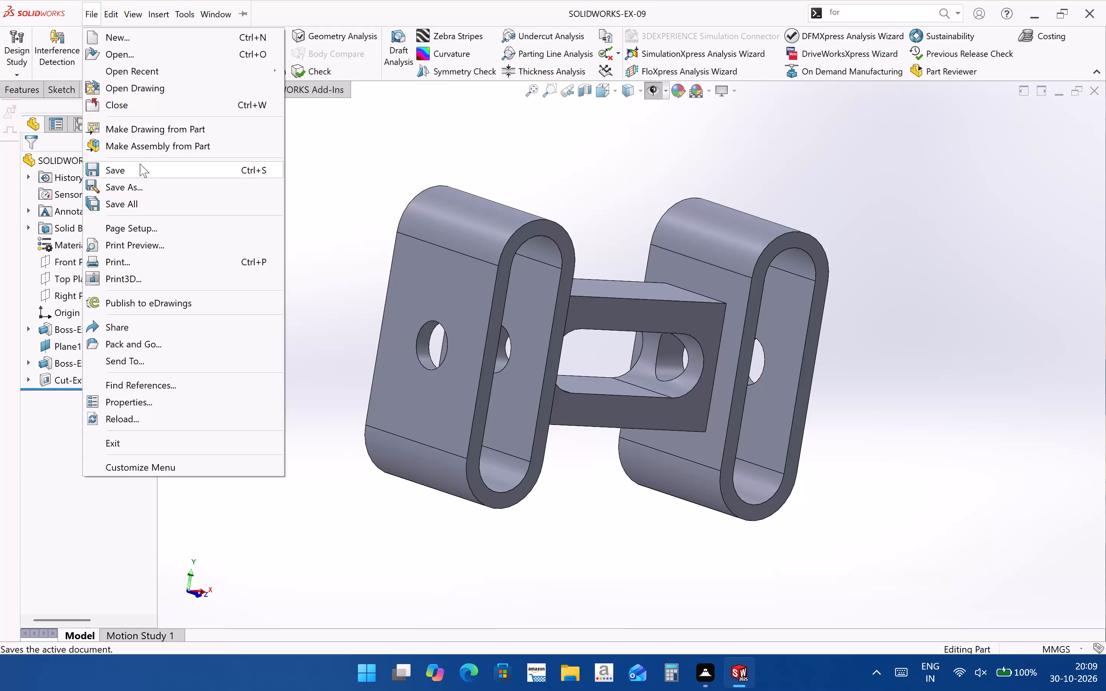
Save the SOLIDWORKS-EX-09 part.
click(140, 164)
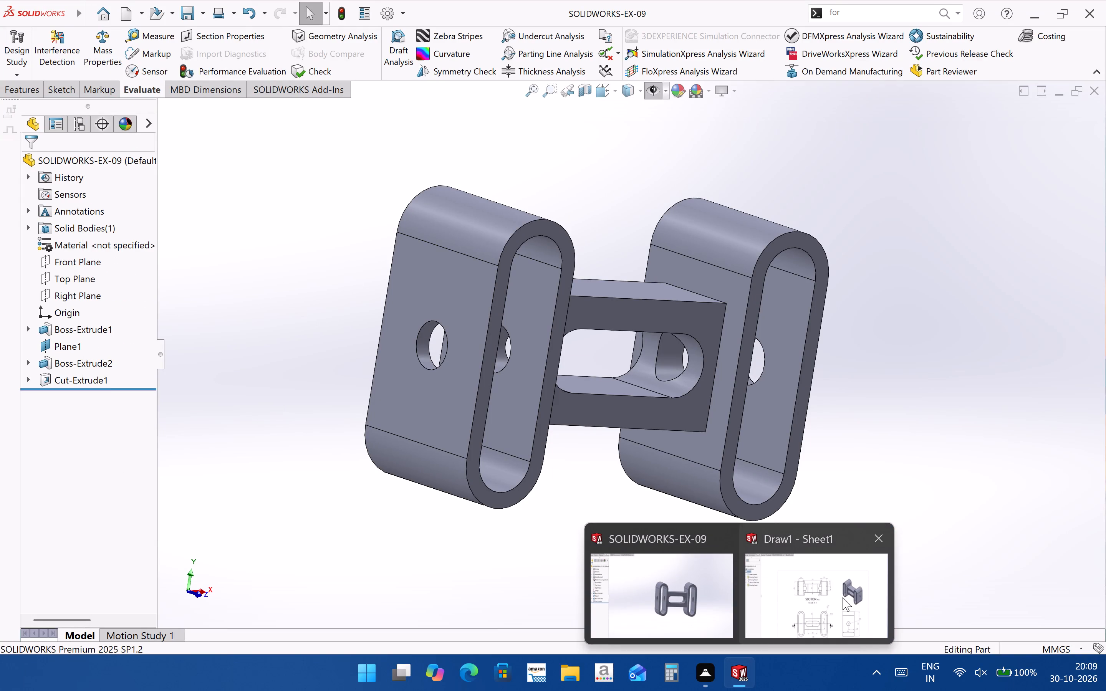
Switch to the part's drawing, Sheet1, and save the drawing.
click(843, 597)
scroll(590, 422, up, 3)
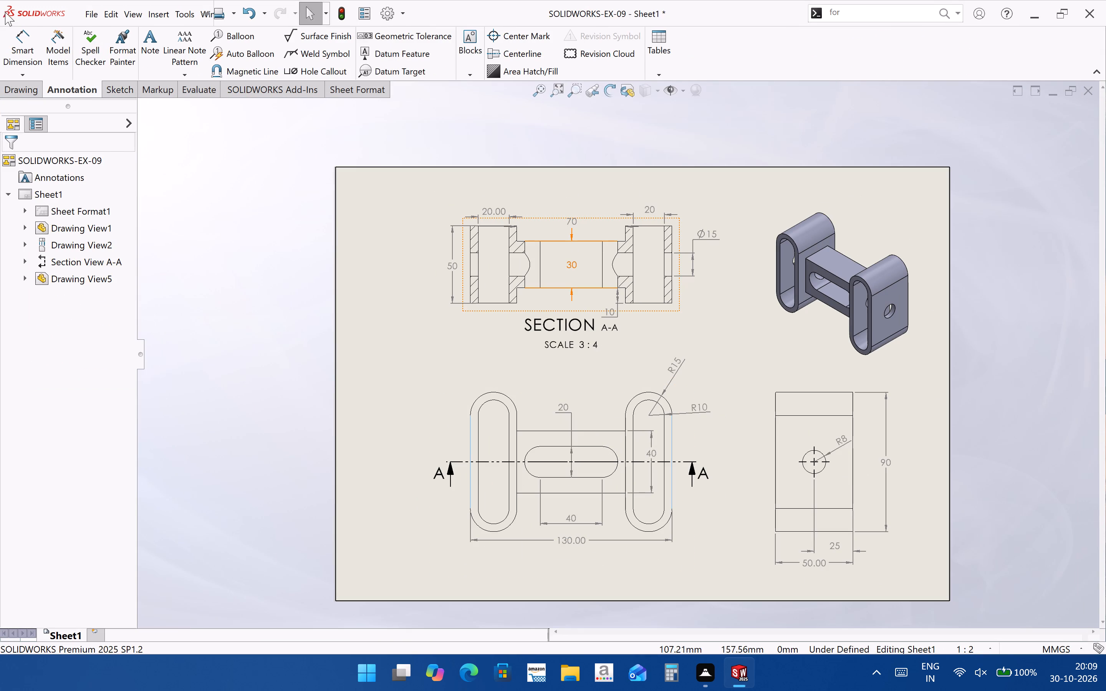
click(113, 115)
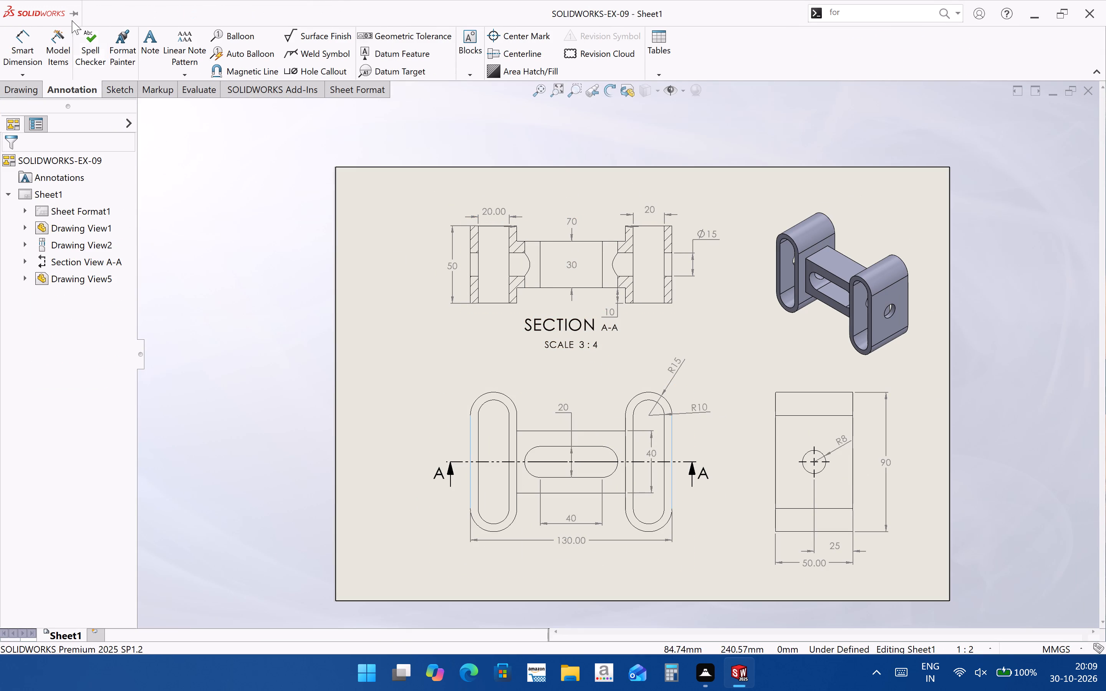
click(343, 251)
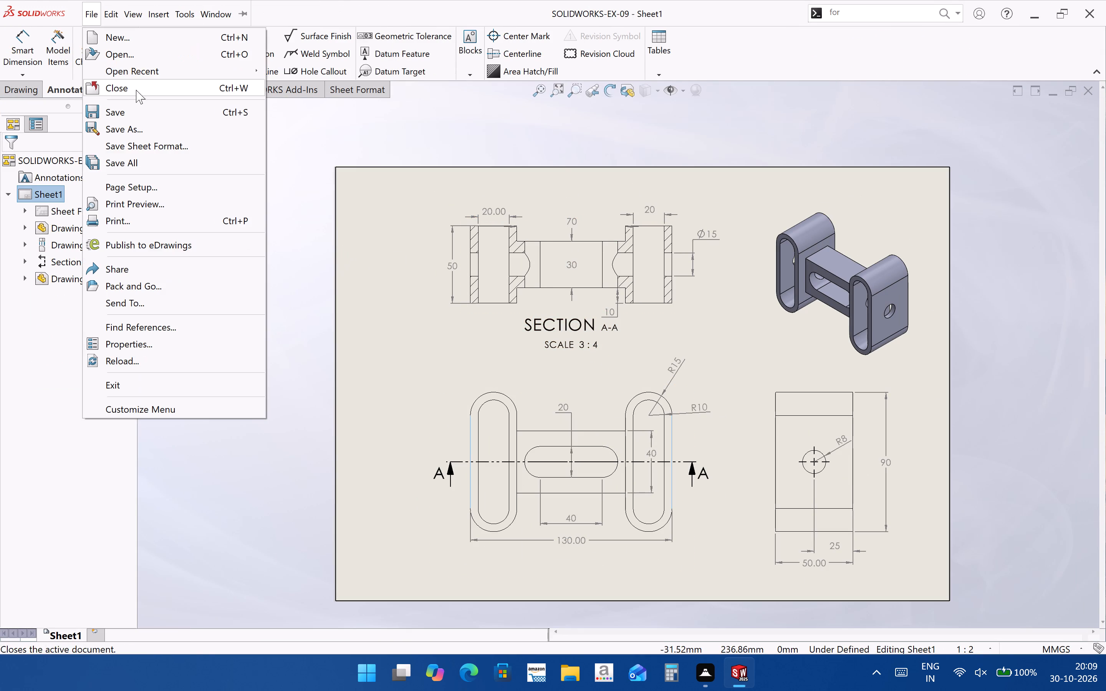
click(162, 119)
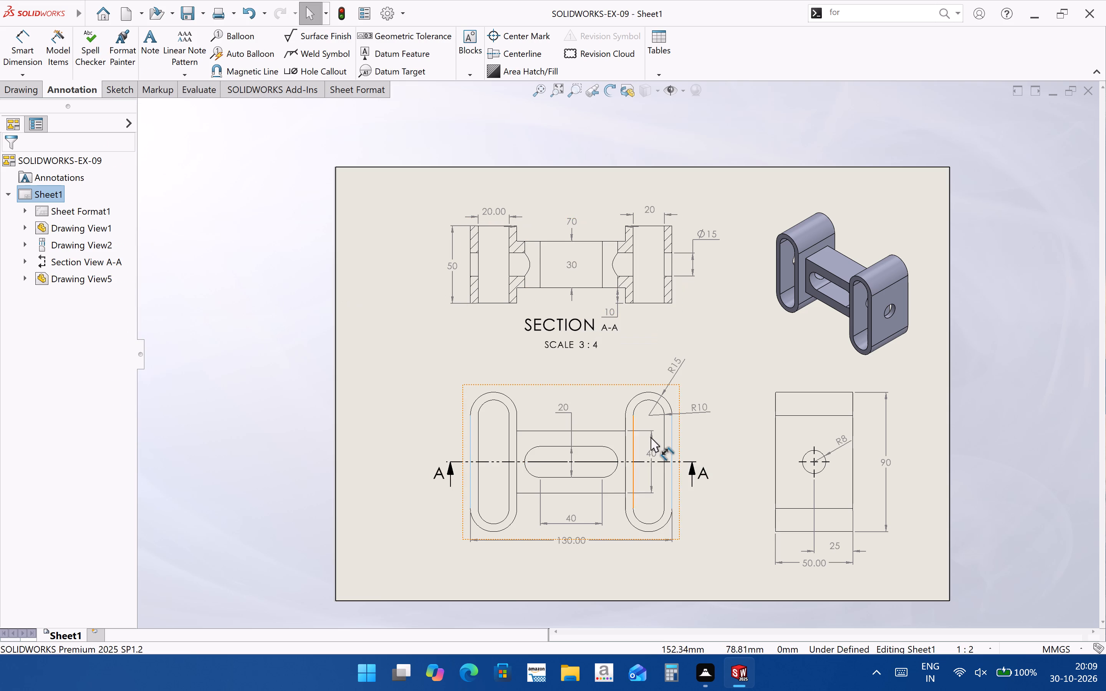
Customize the keyboard so Ctrl+F is assigned to Format Painter instead of Find/Replace, searching the commands for "form".
scroll(651, 437, up, 1)
scroll(751, 367, down, 2)
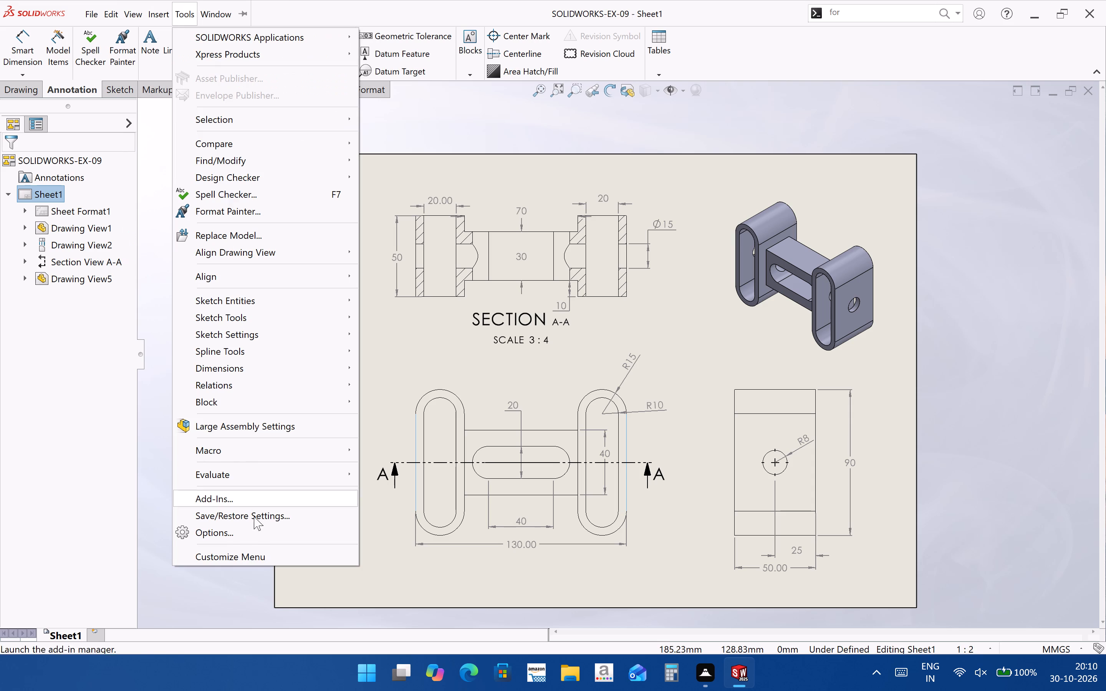
click(743, 54)
right_click(743, 54)
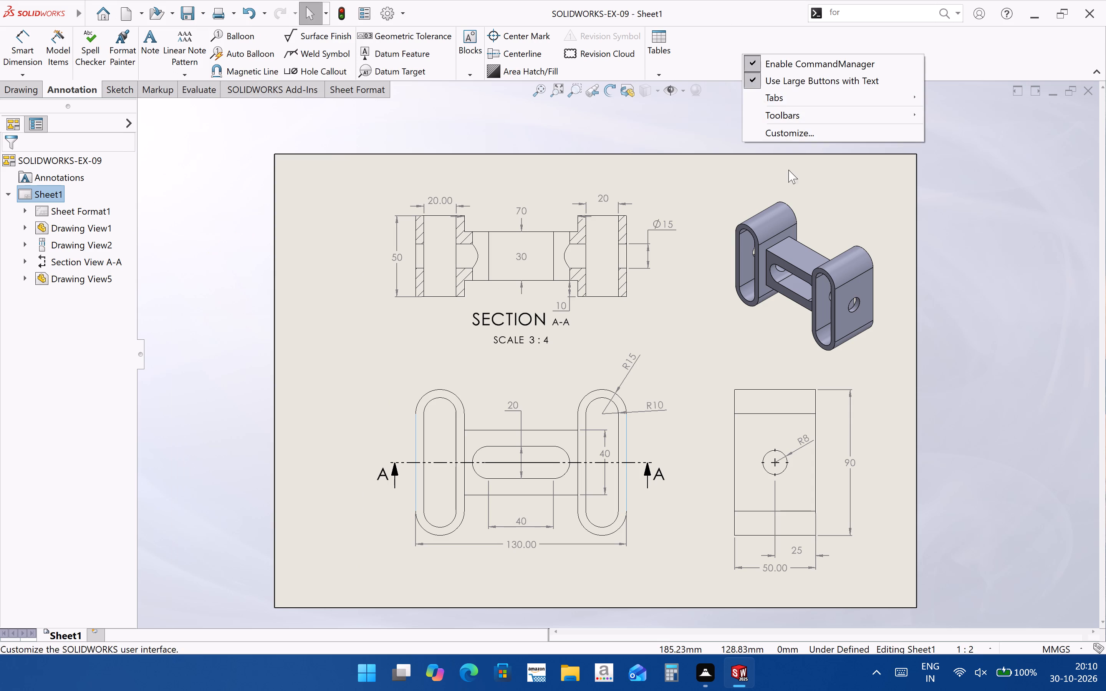
click(794, 137)
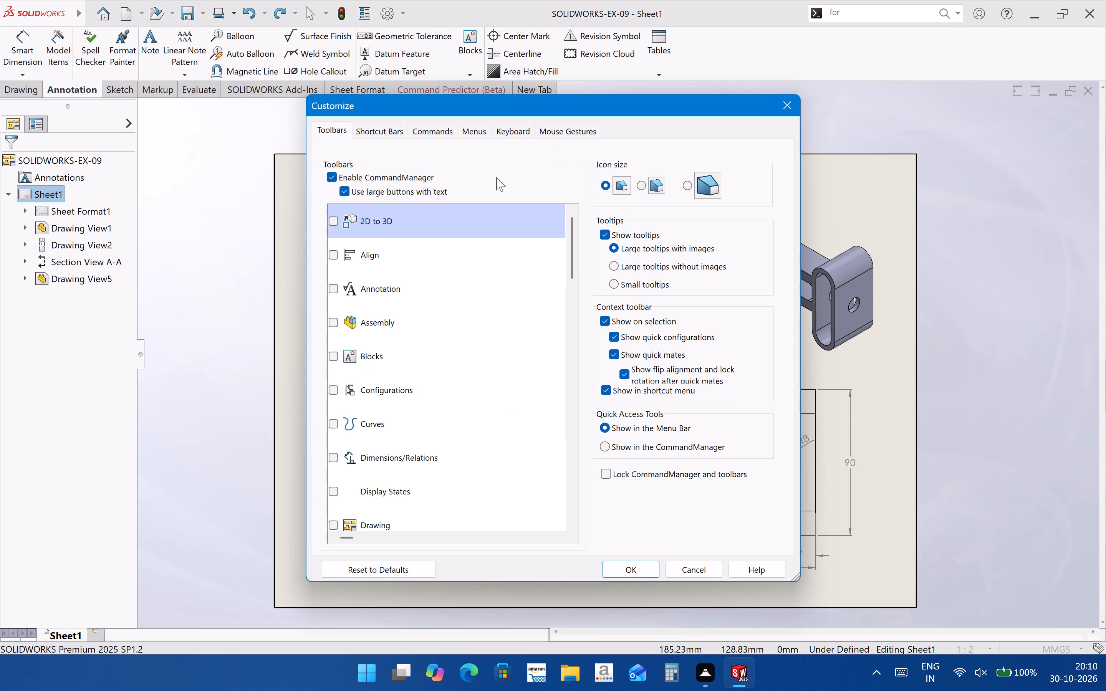
click(495, 133)
click(447, 184)
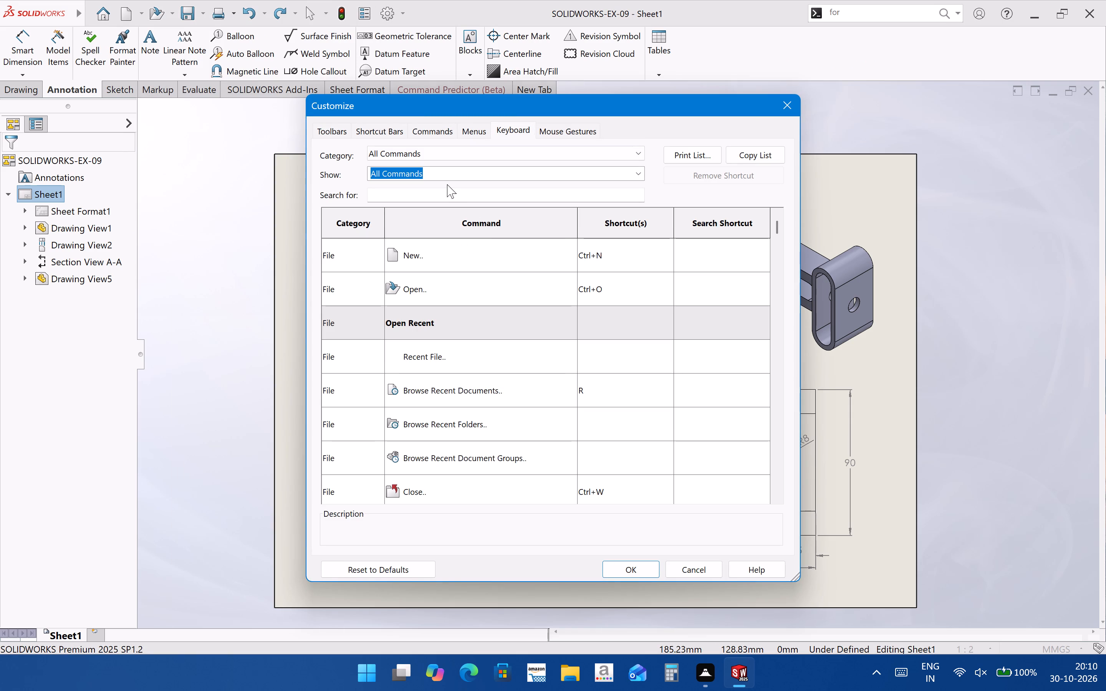
click(451, 192)
key(f)
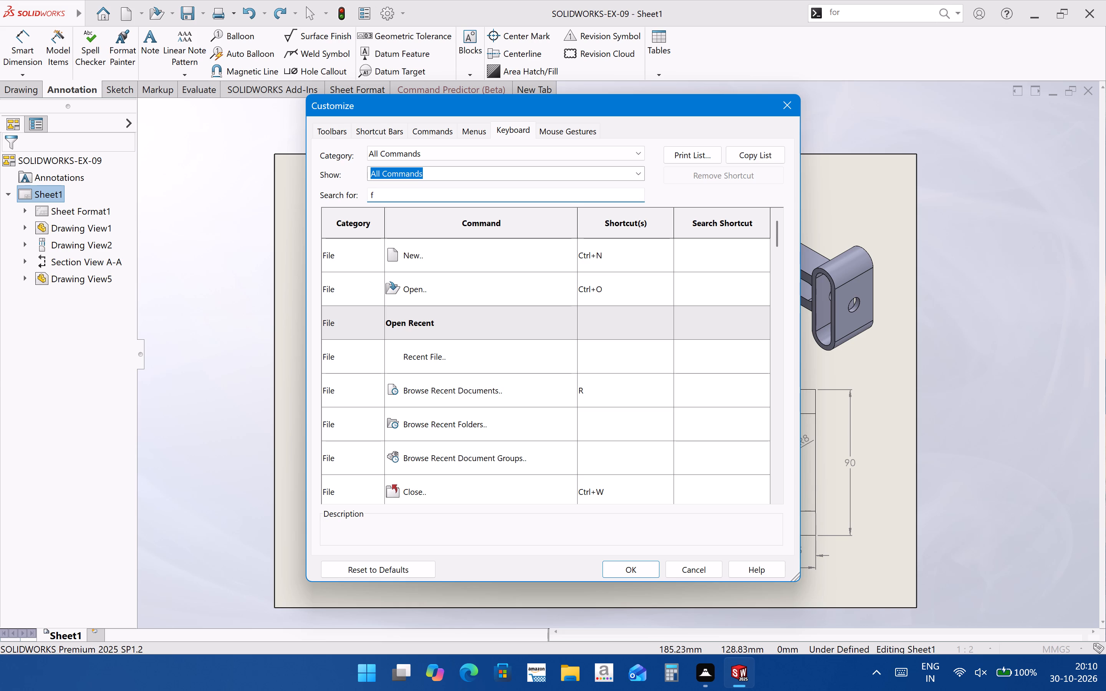
text(orm)
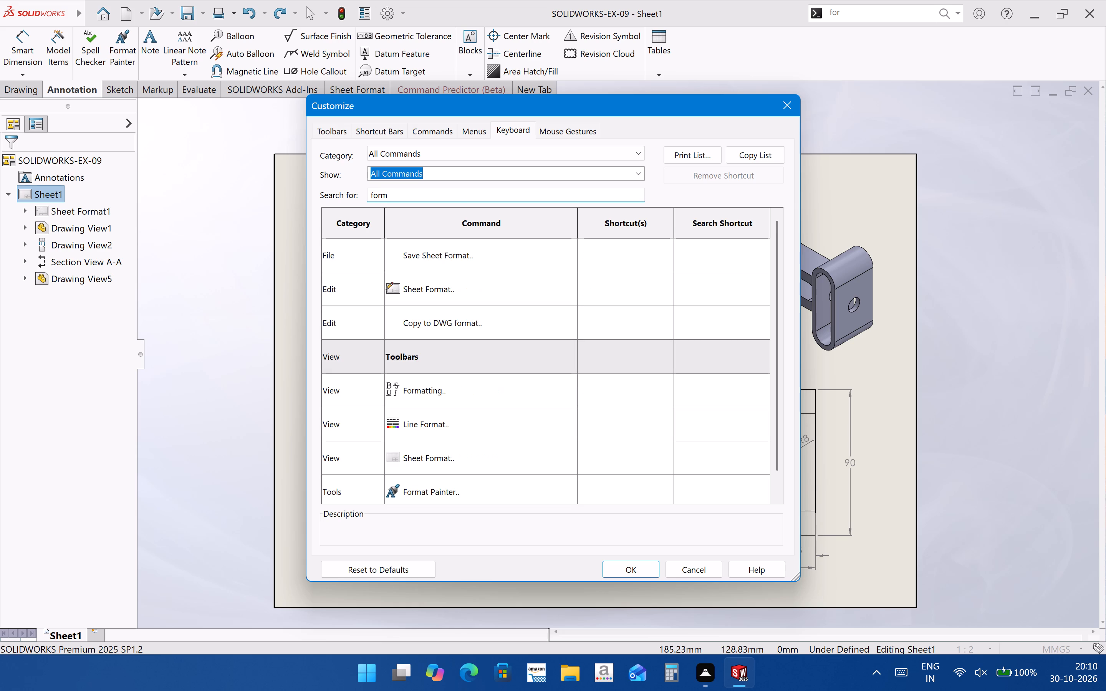
double_click(626, 492)
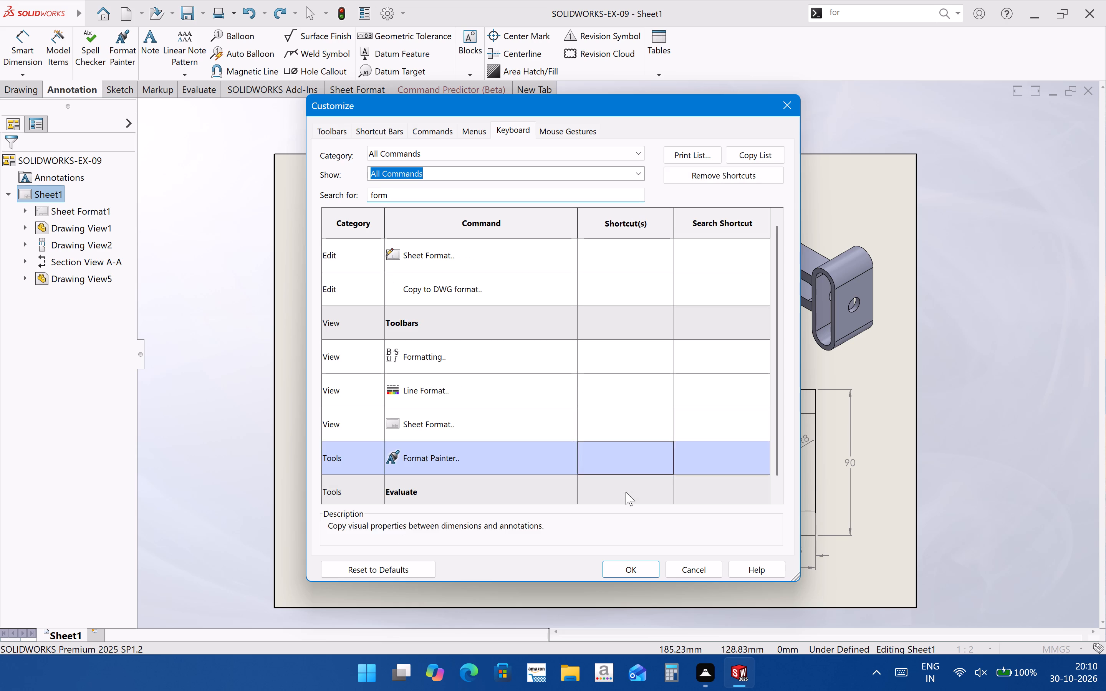
click(626, 469)
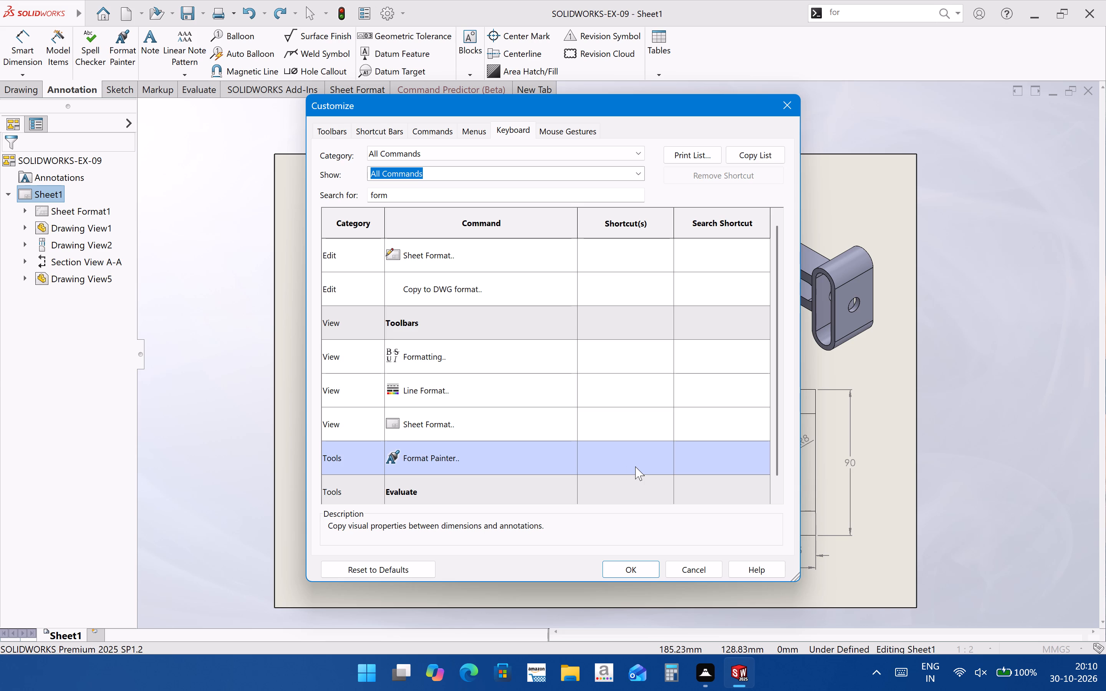
key(ctrl+f)
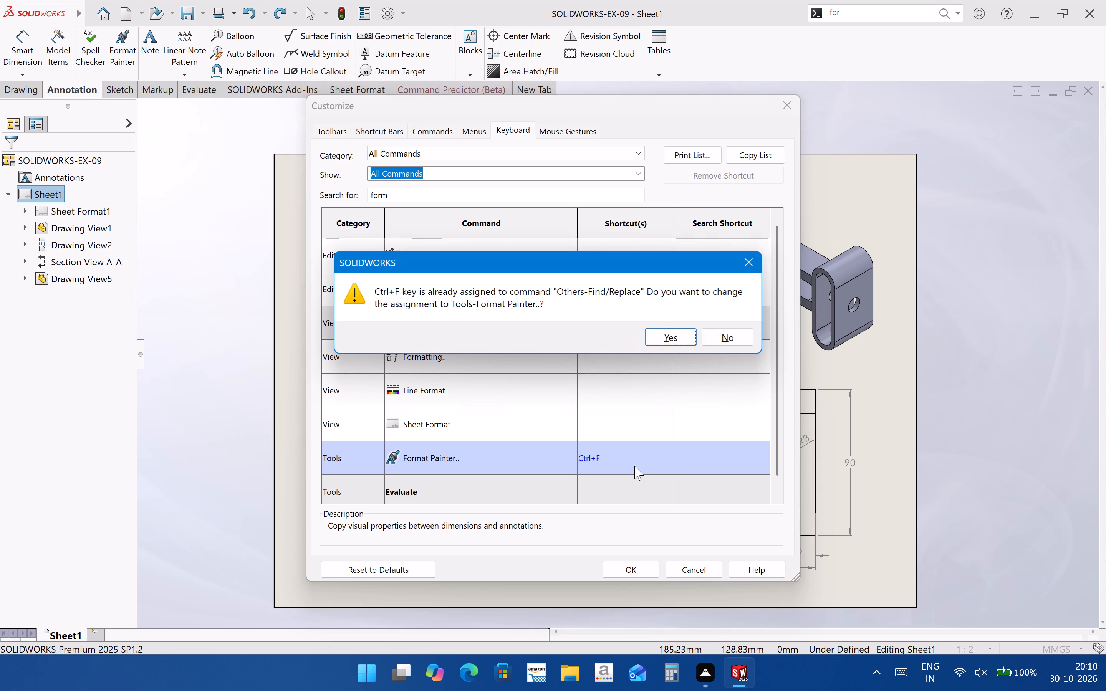
click(669, 338)
click(641, 571)
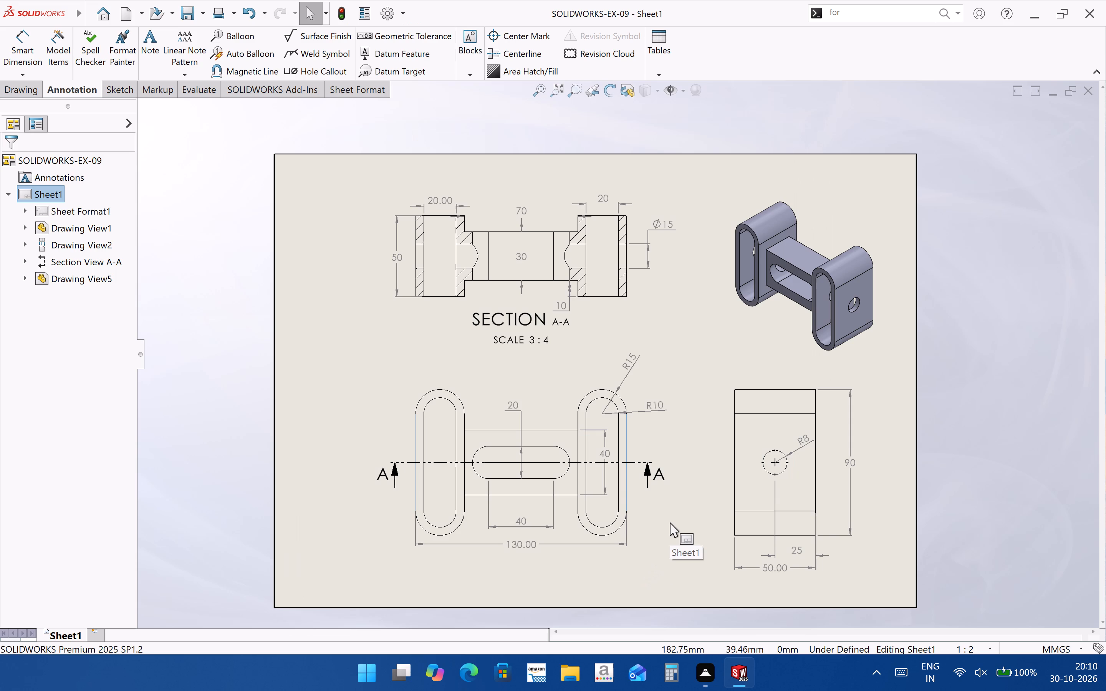
Test the new shortcut by starting Format Painter, and leave the command without copying any formatting.
key(ctrl+f)
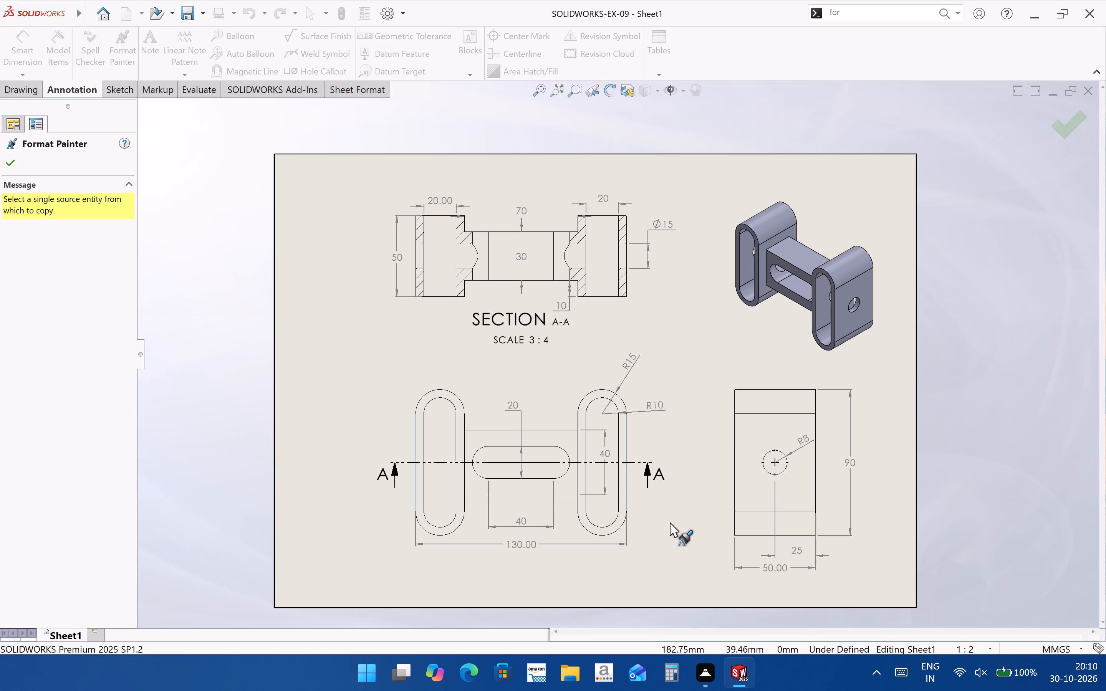
key(Escape)
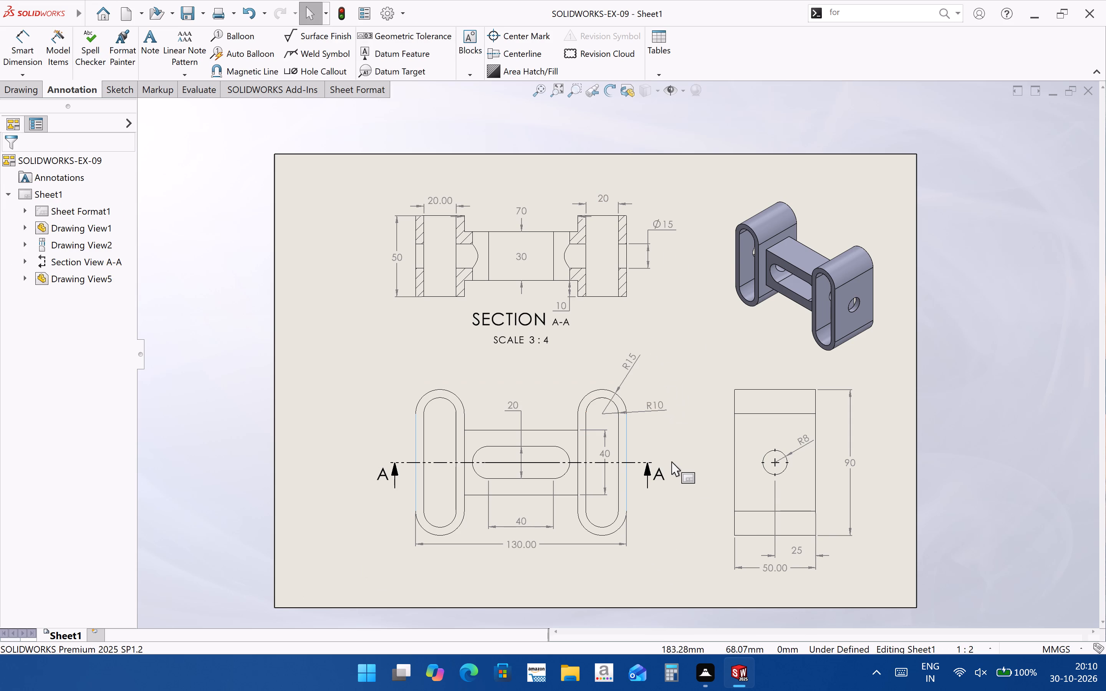
Save the SOLIDWORKS-EX-09 drawing again.
scroll(671, 463, up, 1)
scroll(672, 467, down, 1)
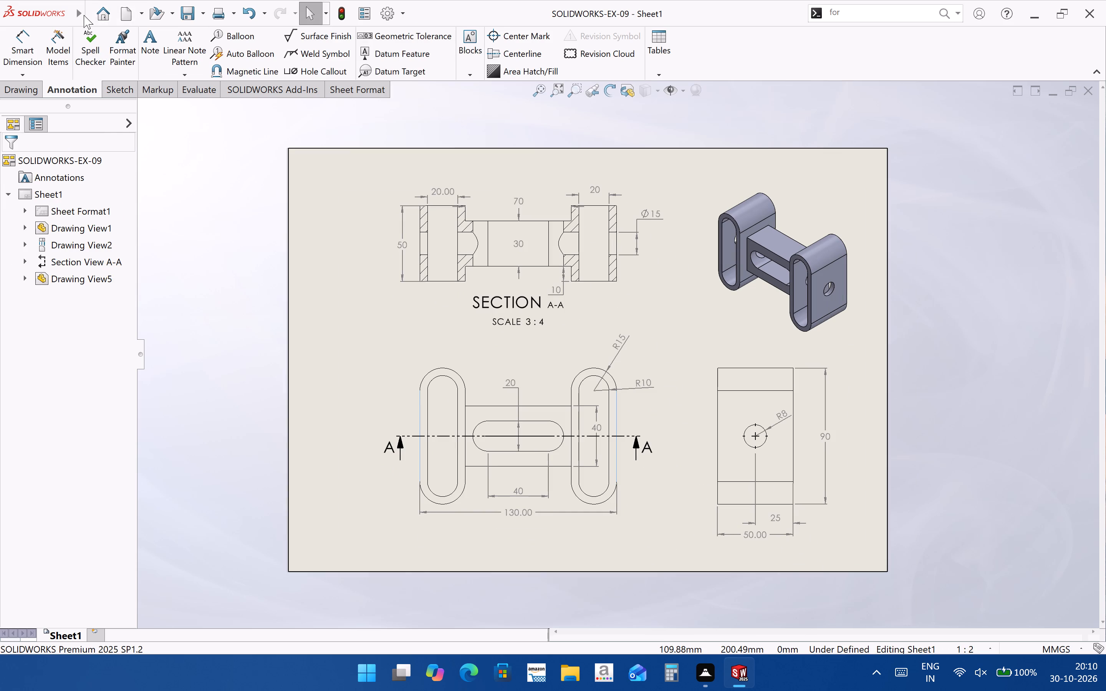
click(132, 117)
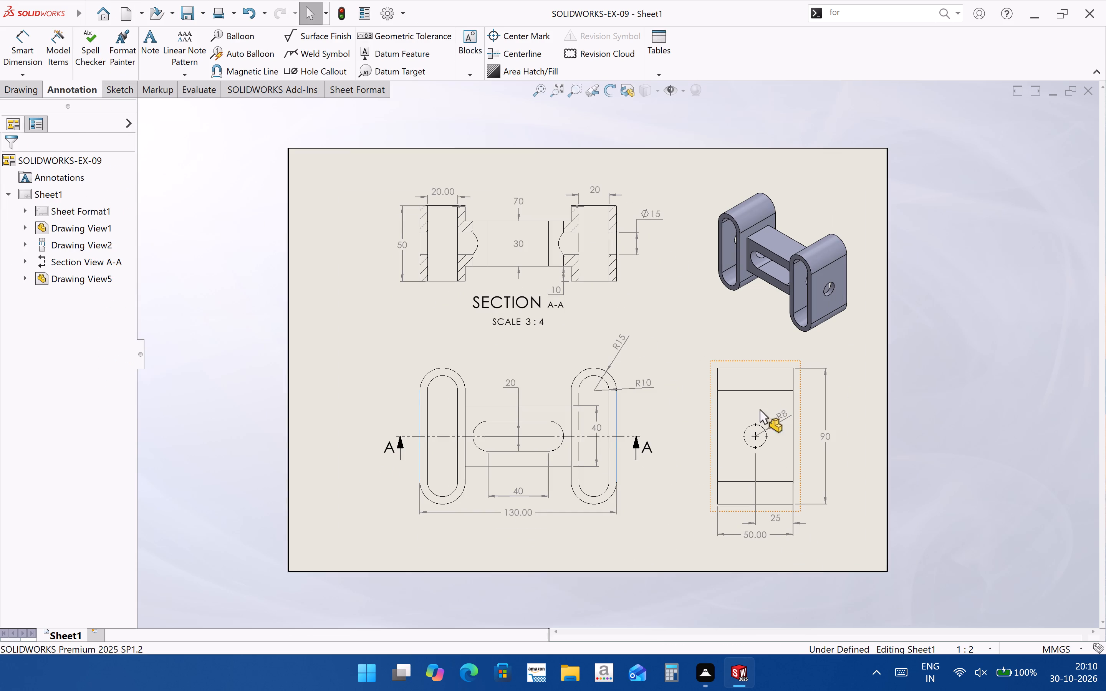
Save a copy of the drawing as an Adobe PDF named SOLIDWORKS-EX-09 in the Documents > Solidworks folder.
scroll(607, 345, down, 1)
scroll(616, 366, up, 1)
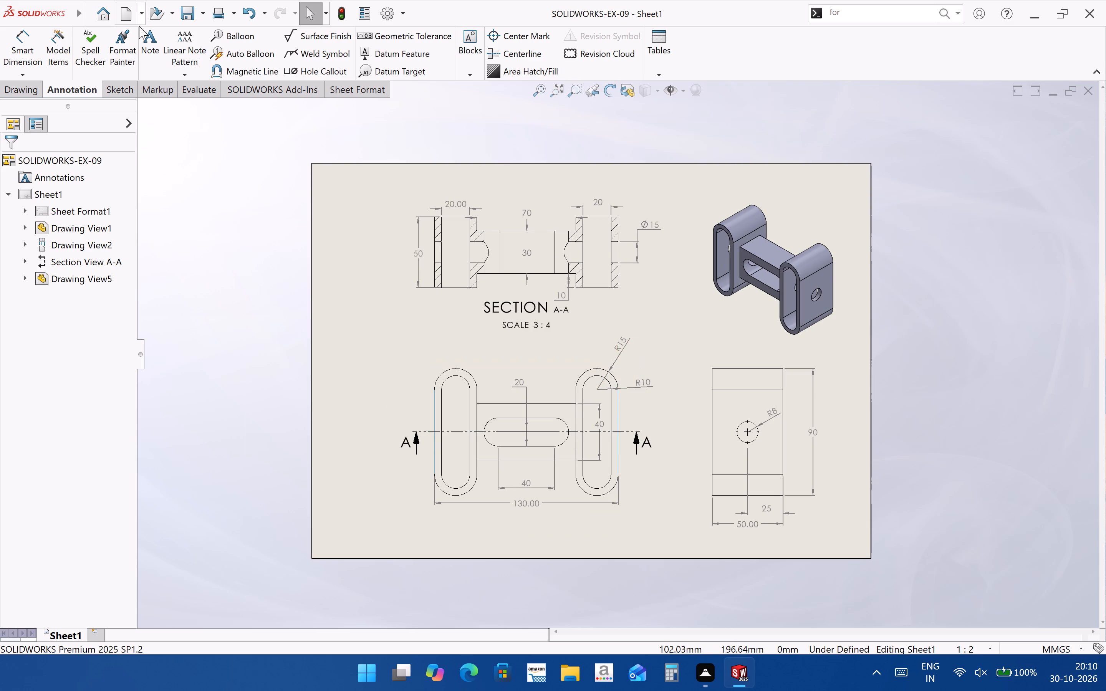
click(147, 124)
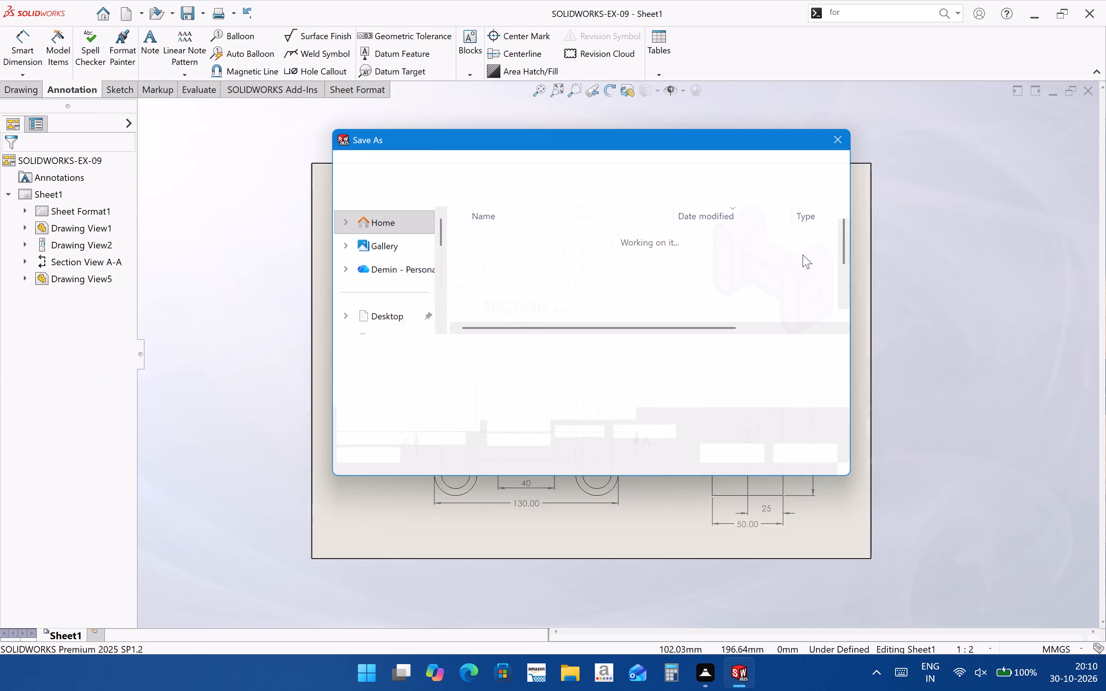
click(521, 377)
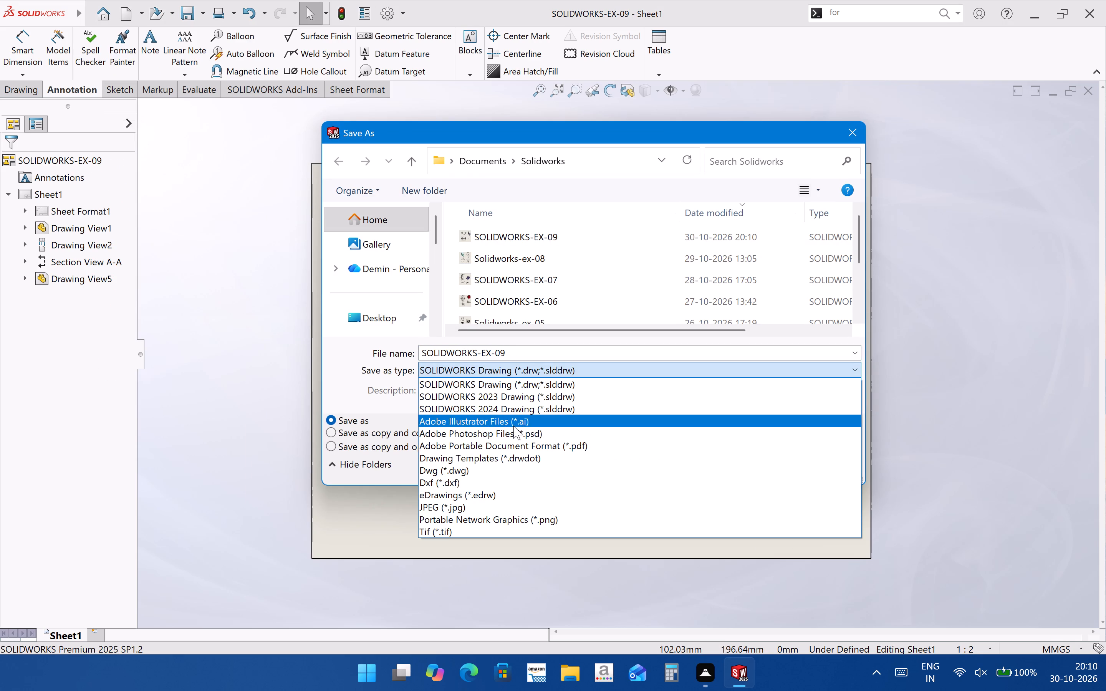
click(518, 436)
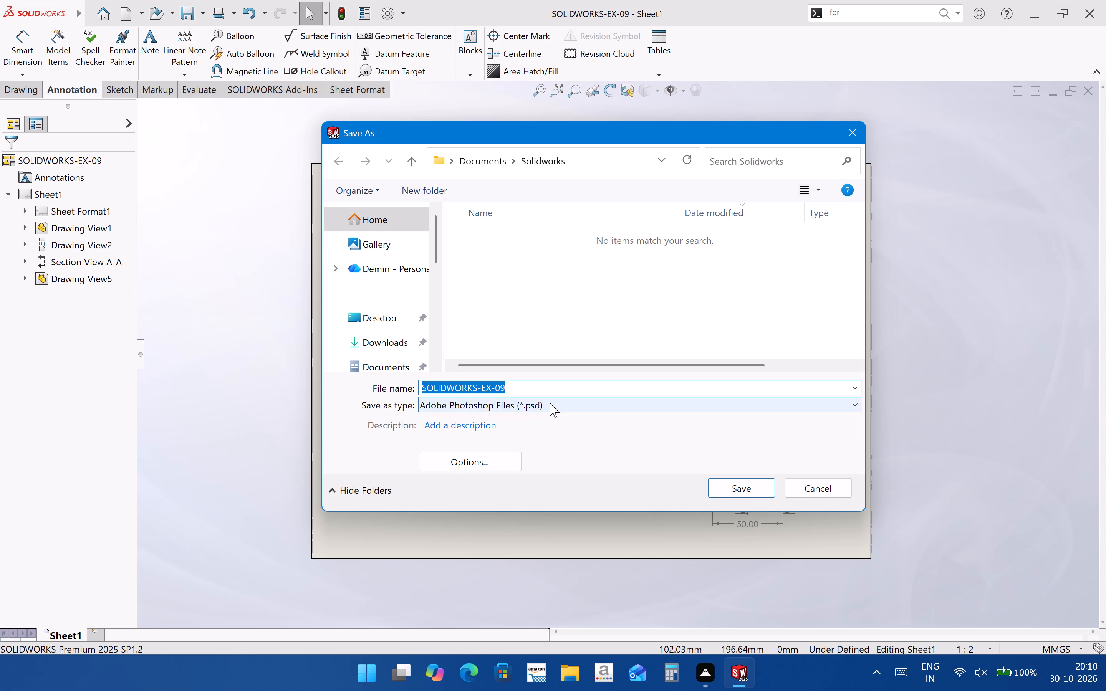
click(550, 403)
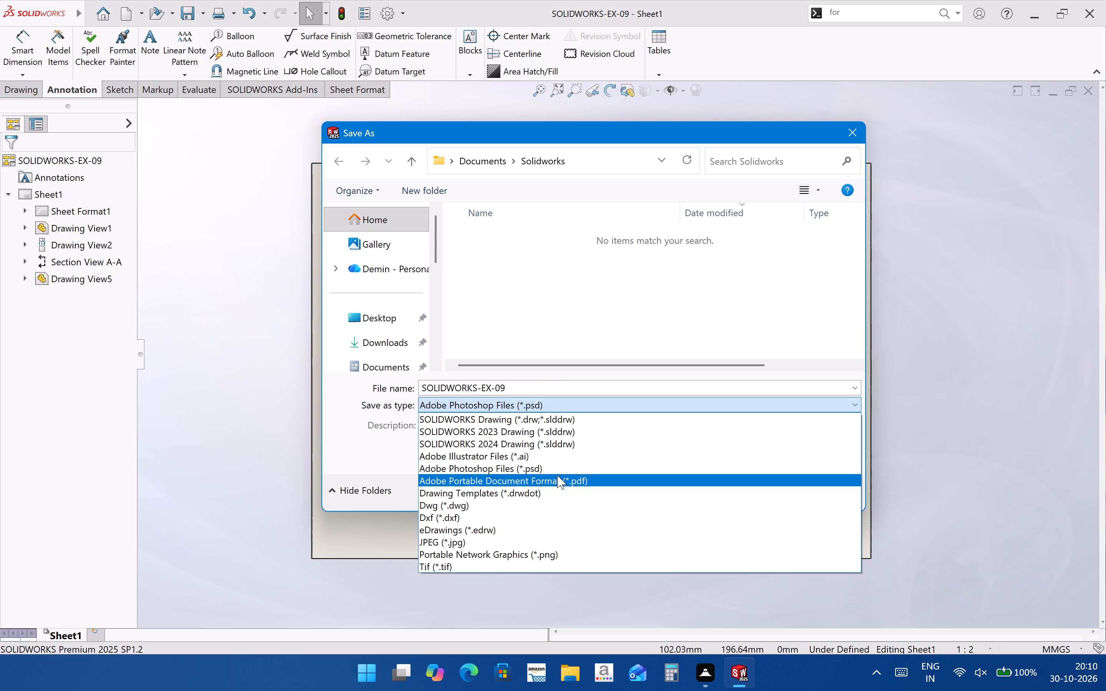
click(559, 477)
click(571, 386)
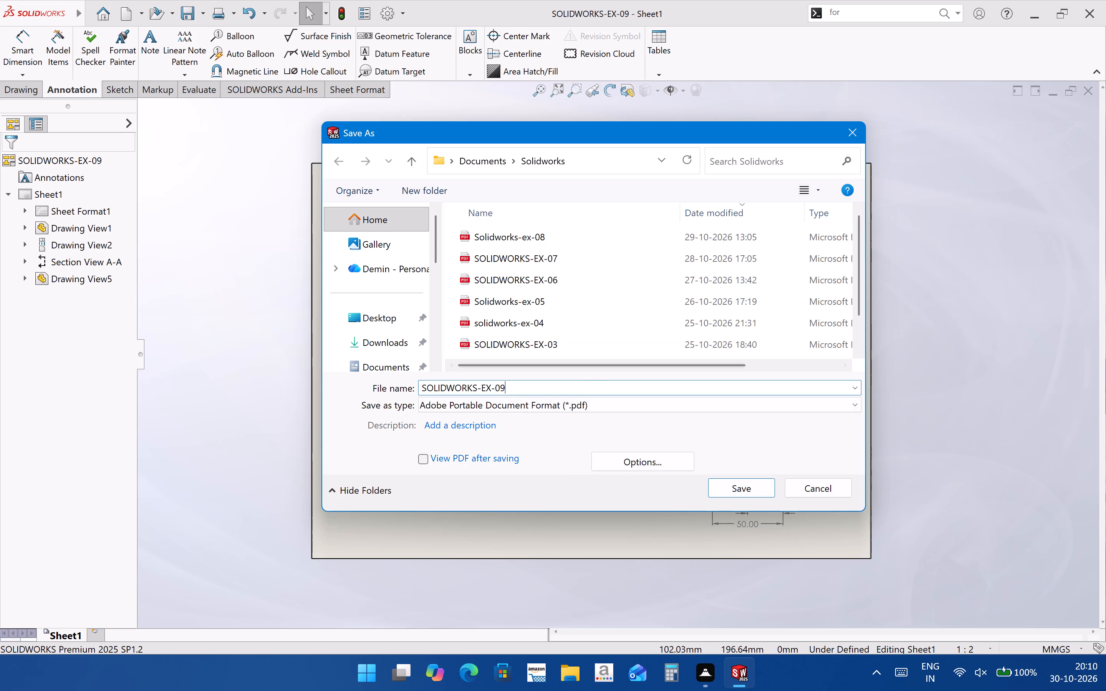
click(736, 489)
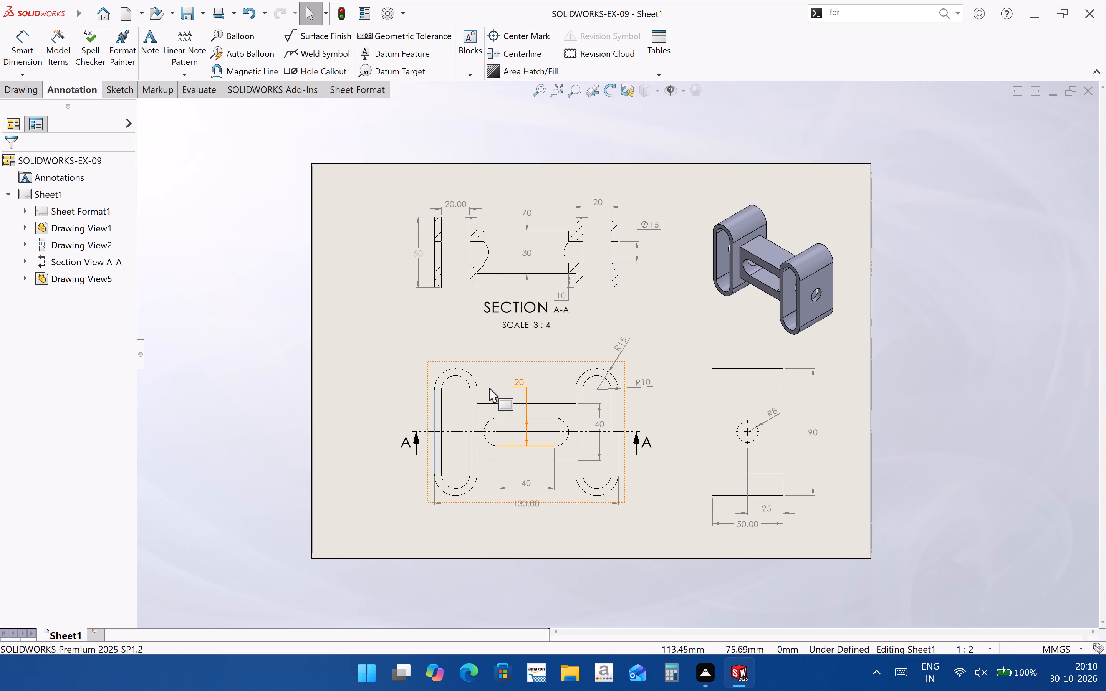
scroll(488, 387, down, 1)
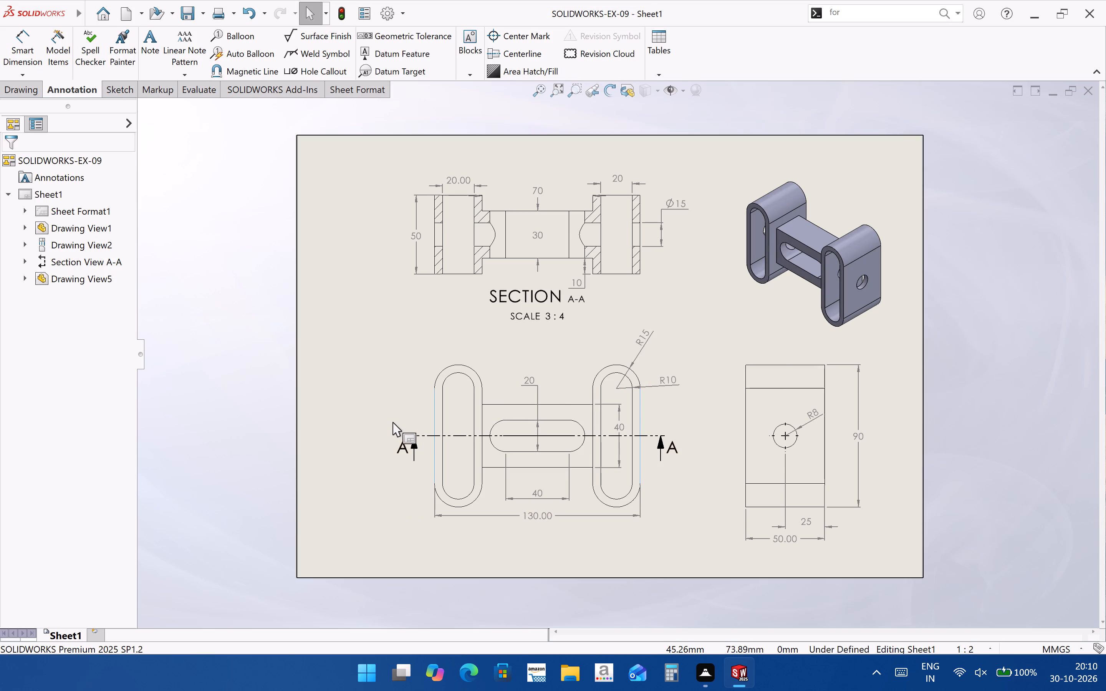
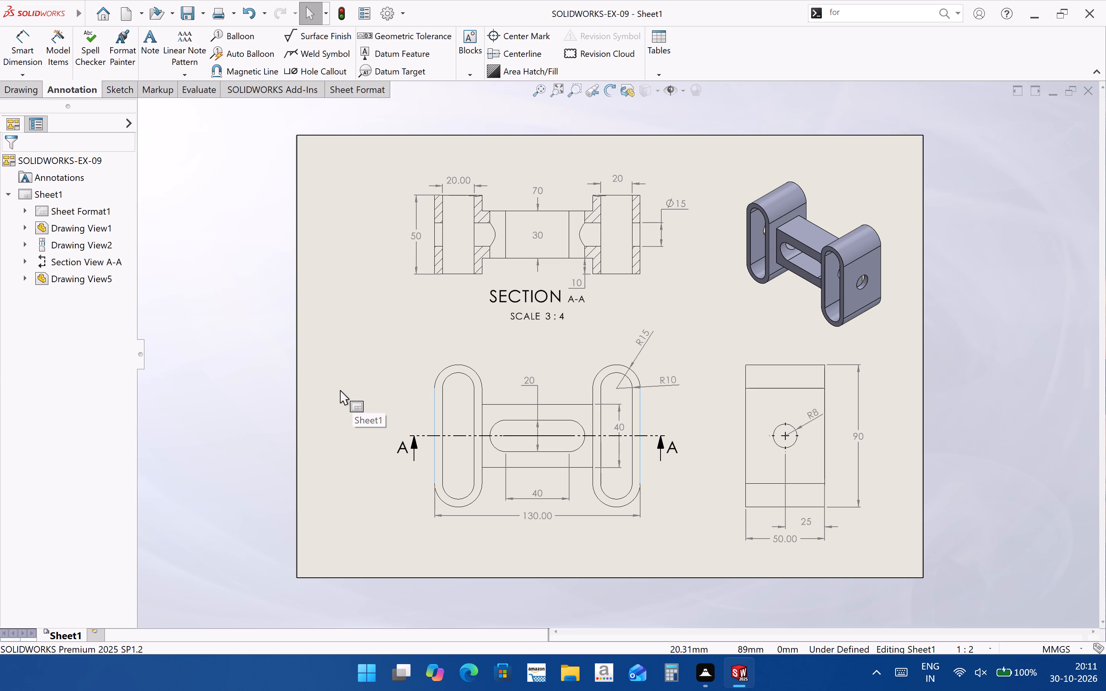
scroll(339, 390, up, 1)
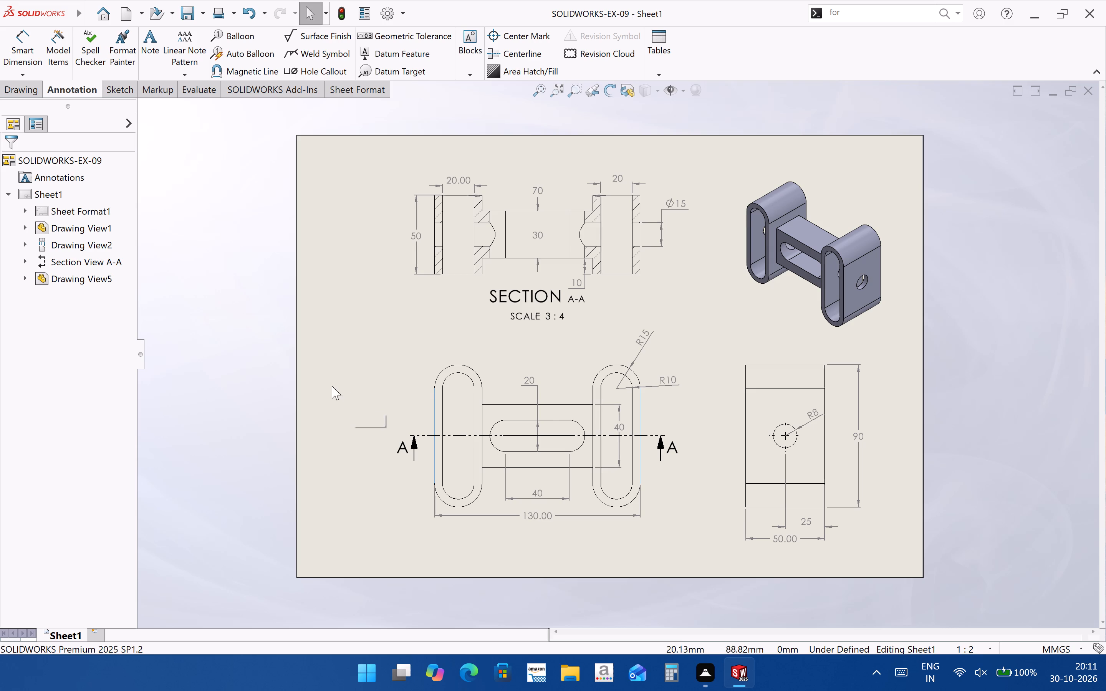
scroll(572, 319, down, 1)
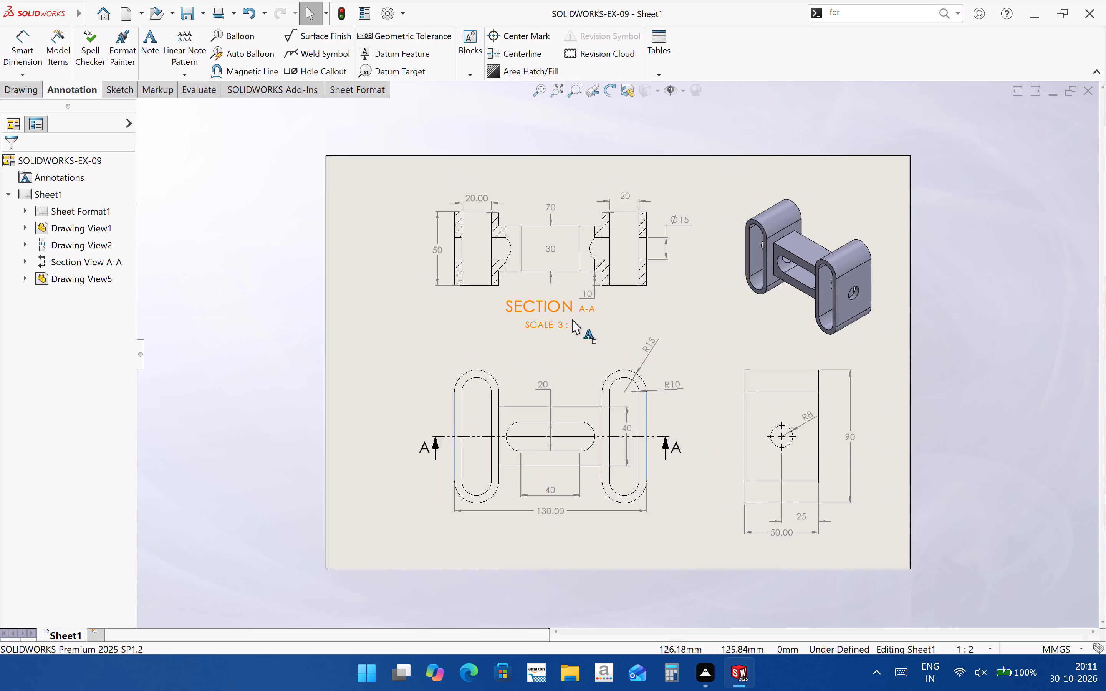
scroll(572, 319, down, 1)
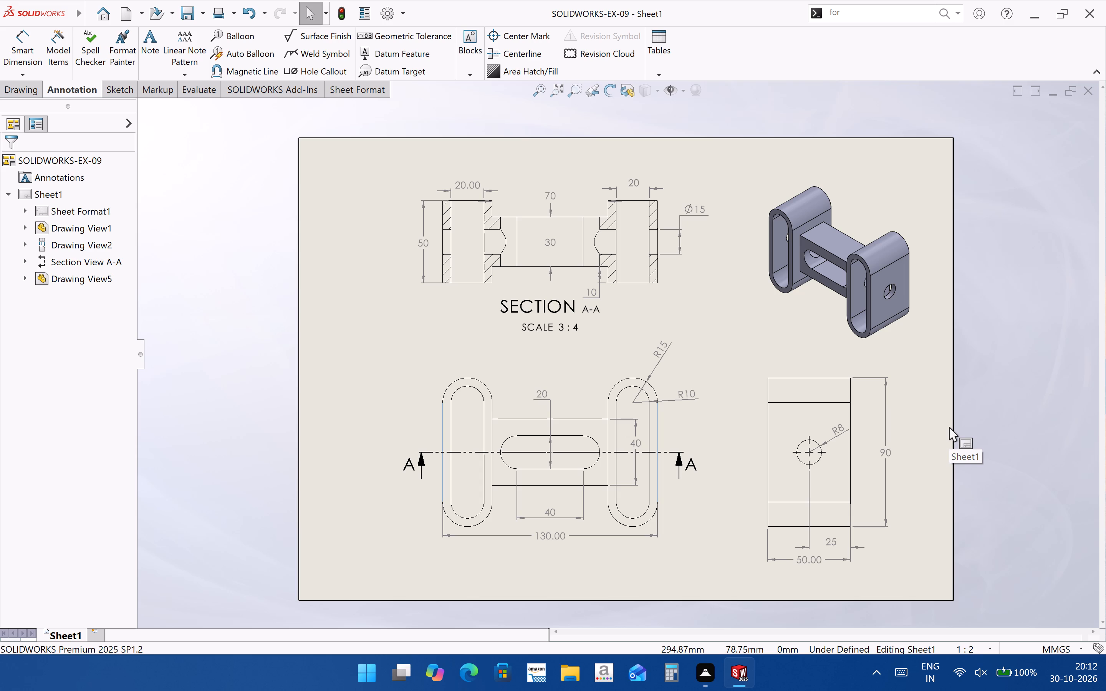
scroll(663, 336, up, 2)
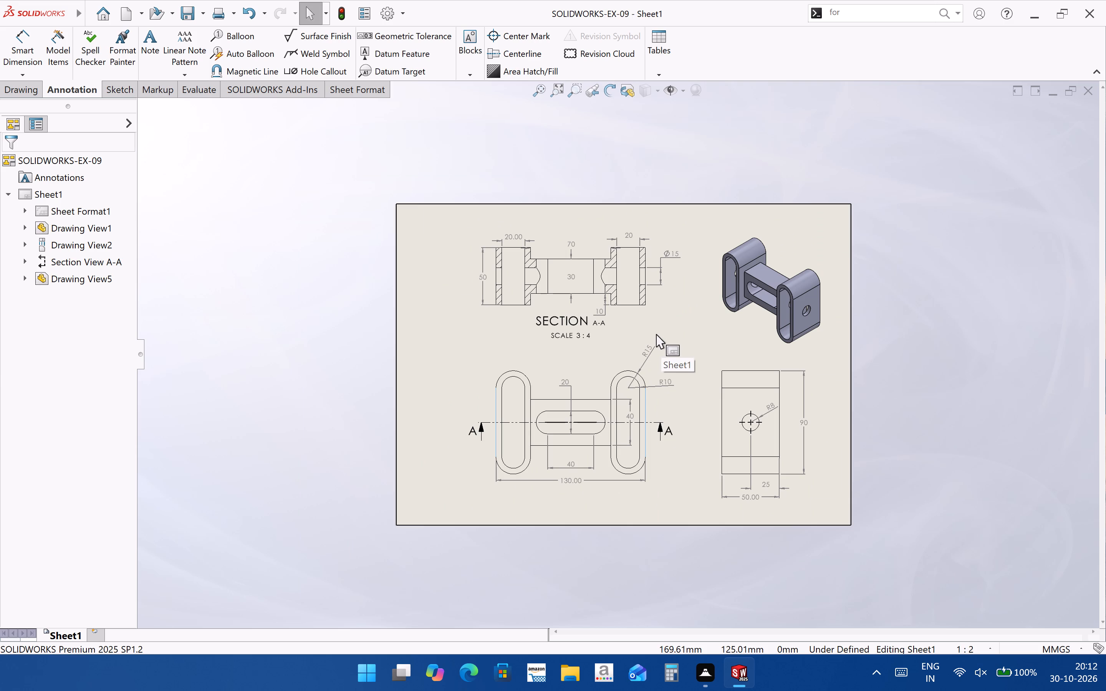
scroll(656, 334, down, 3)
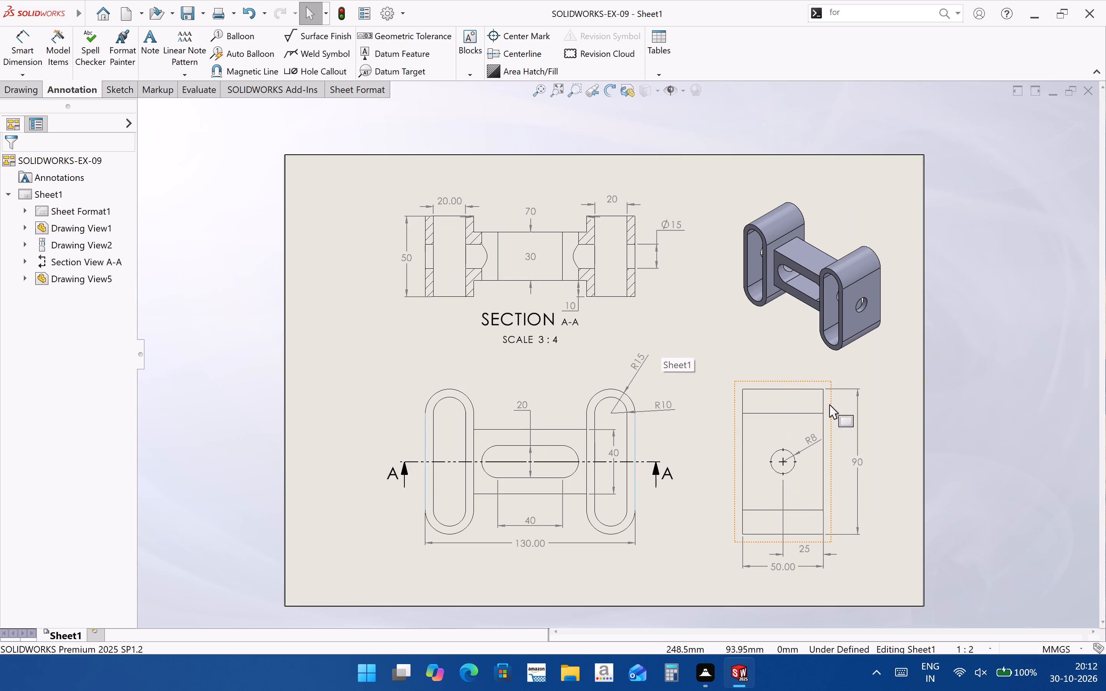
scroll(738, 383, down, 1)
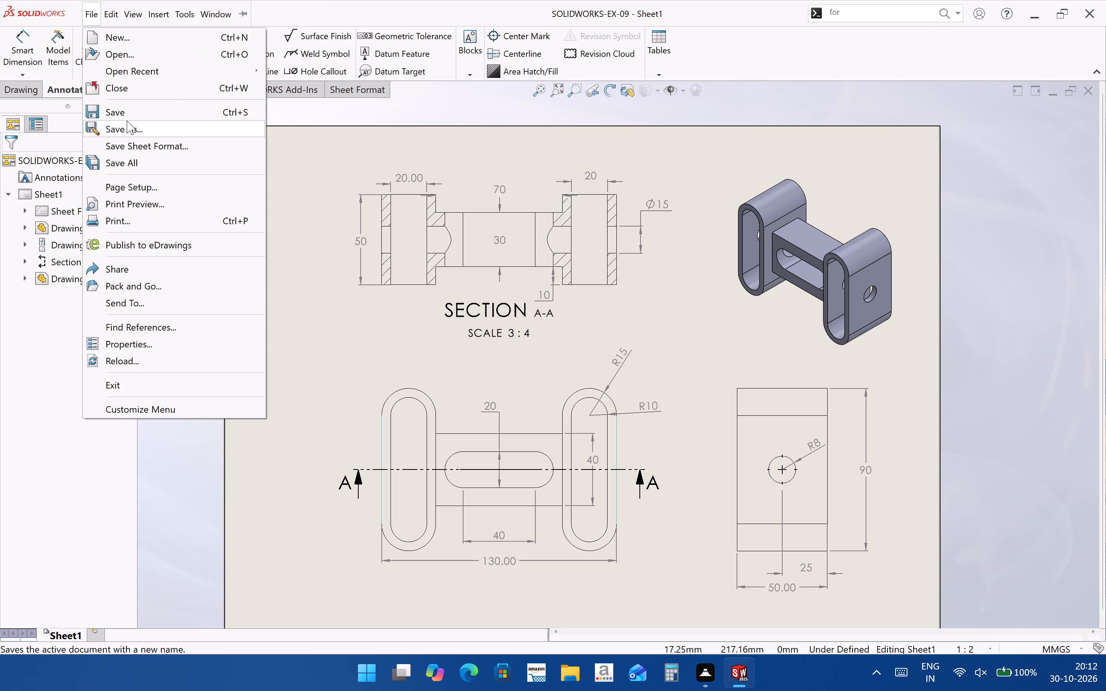
Save the SOLIDWORKS-EX-09 drawing once more under its existing name.
click(127, 113)
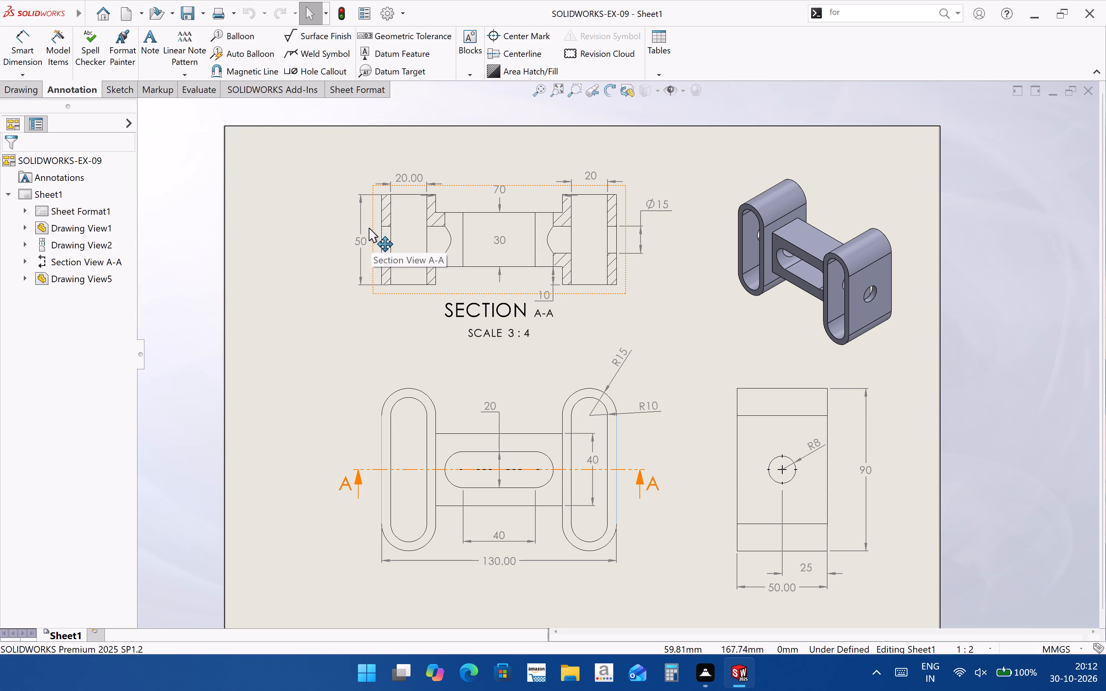
Close the SOLIDWORKS-EX-09 drawing and the SOLIDWORKS-EX-09 part, leaving no document open.
click(1089, 96)
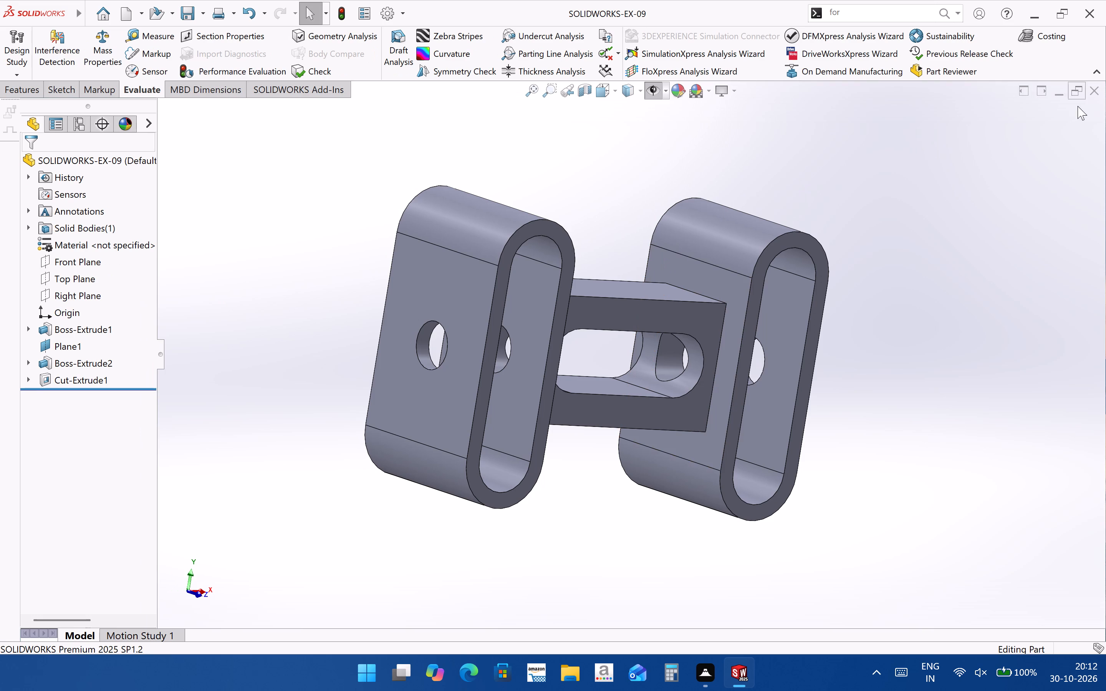
click(1097, 98)
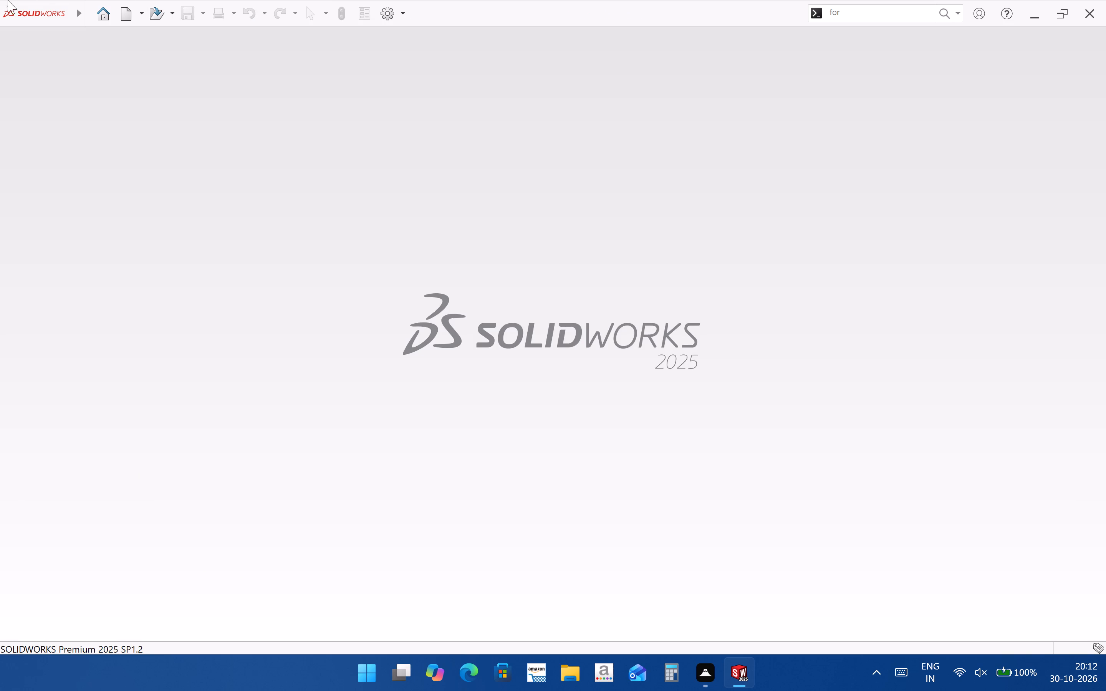